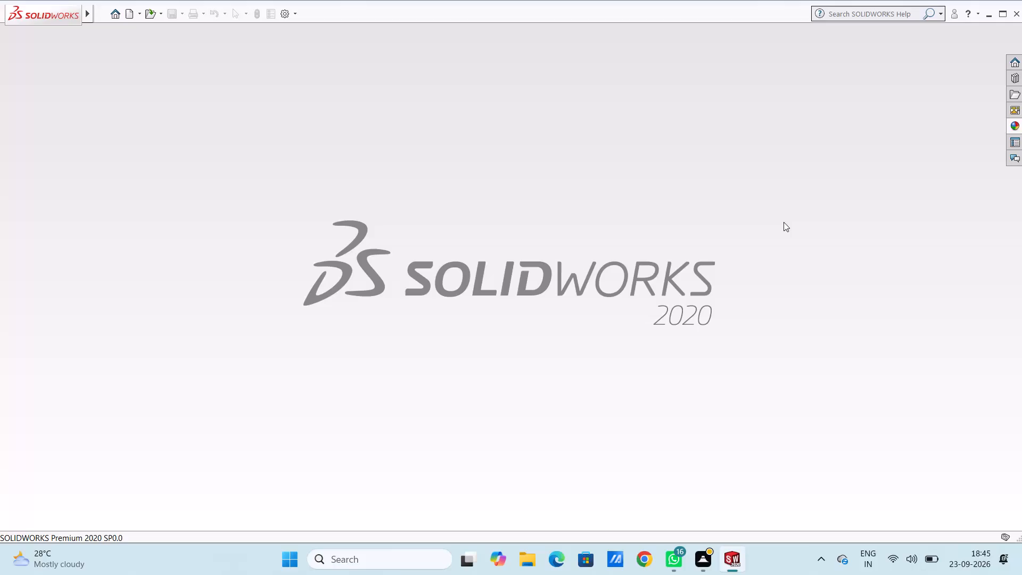
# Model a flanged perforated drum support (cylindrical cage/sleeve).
# Create a new part document.
pyautogui.click(130, 15)
pyautogui.click(439, 412)
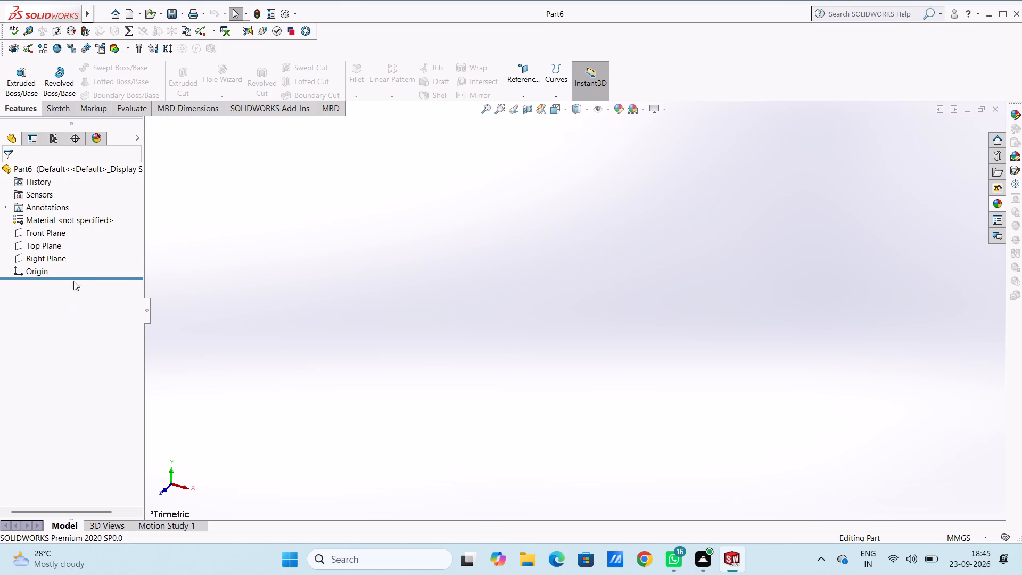
# Start a sketch on the Top Plane and draw a circle of 50 mm radius centred on the origin.
pyautogui.click(54, 247)
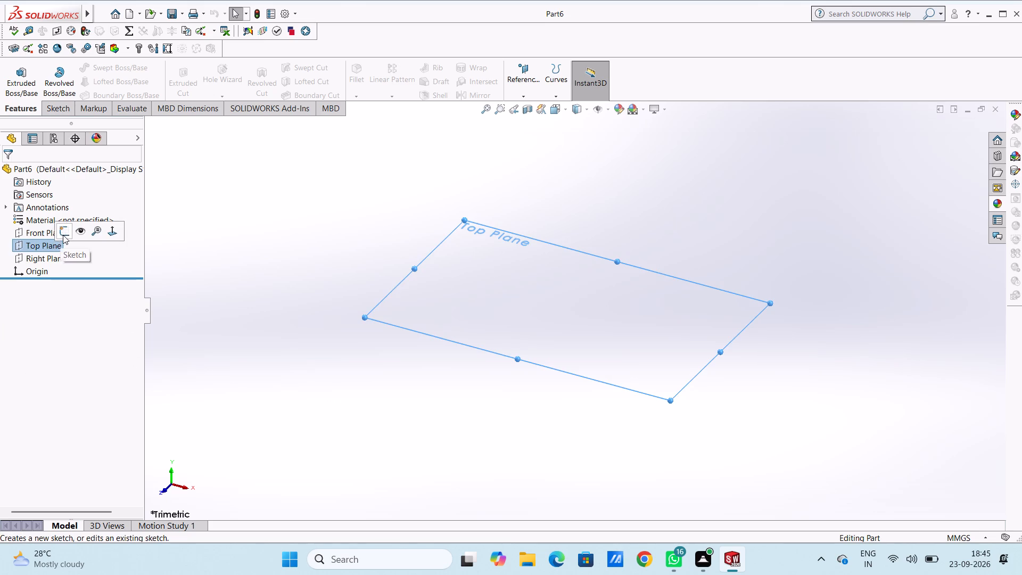
pyautogui.click(63, 234)
pyautogui.click(273, 271)
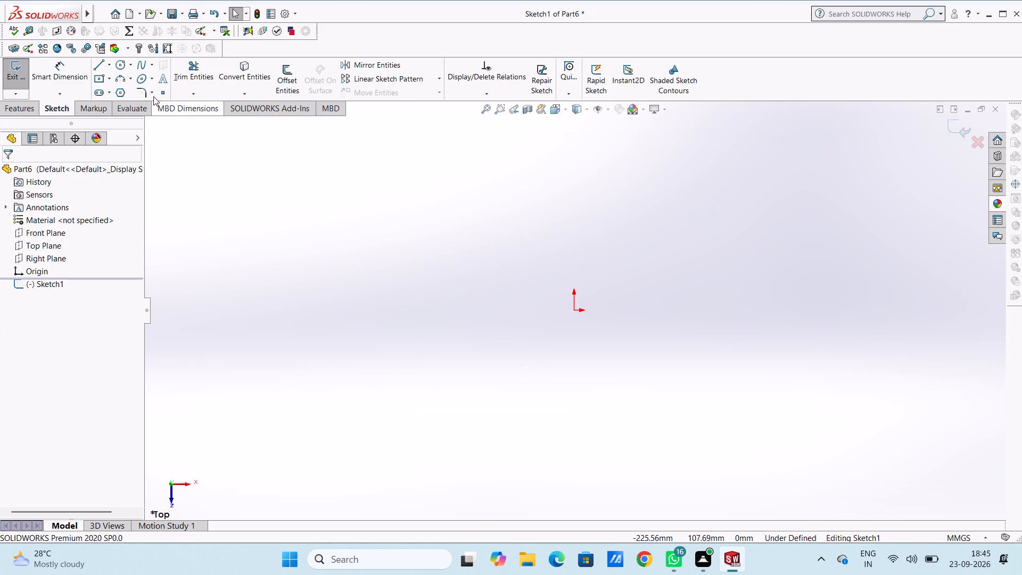
pyautogui.click(119, 67)
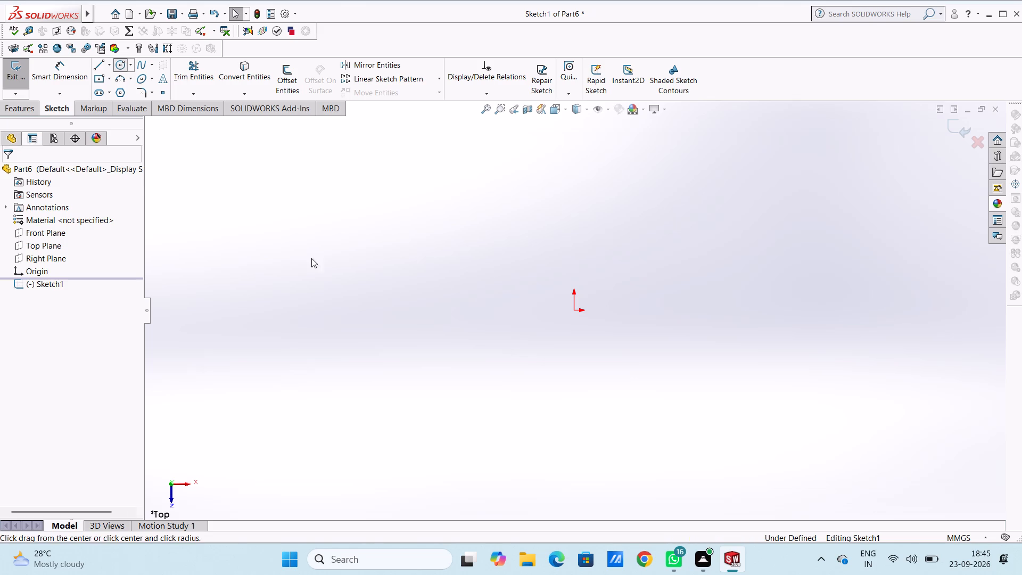
pyautogui.click(575, 312)
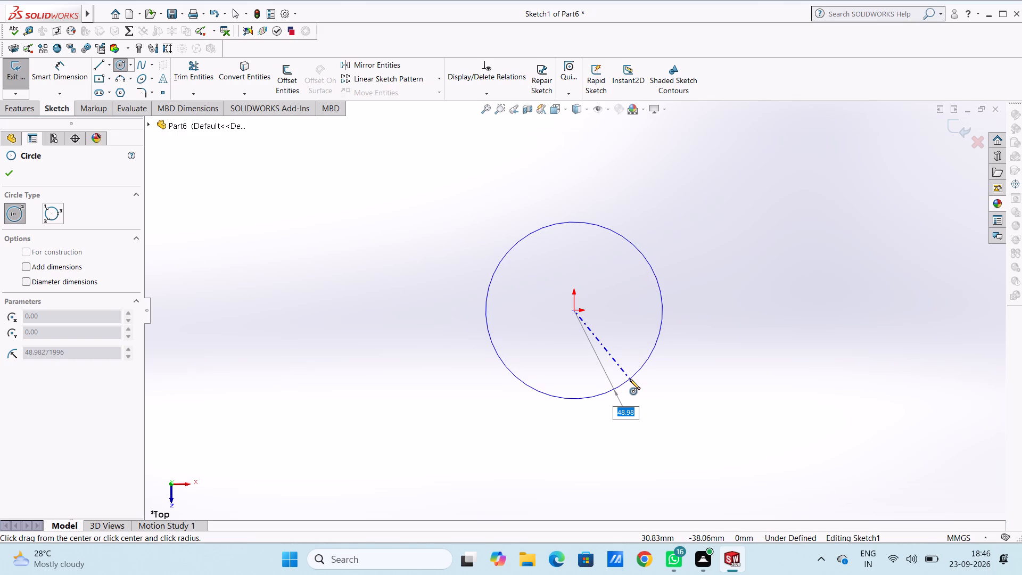
pyautogui.write('50')
pyautogui.press('Return')
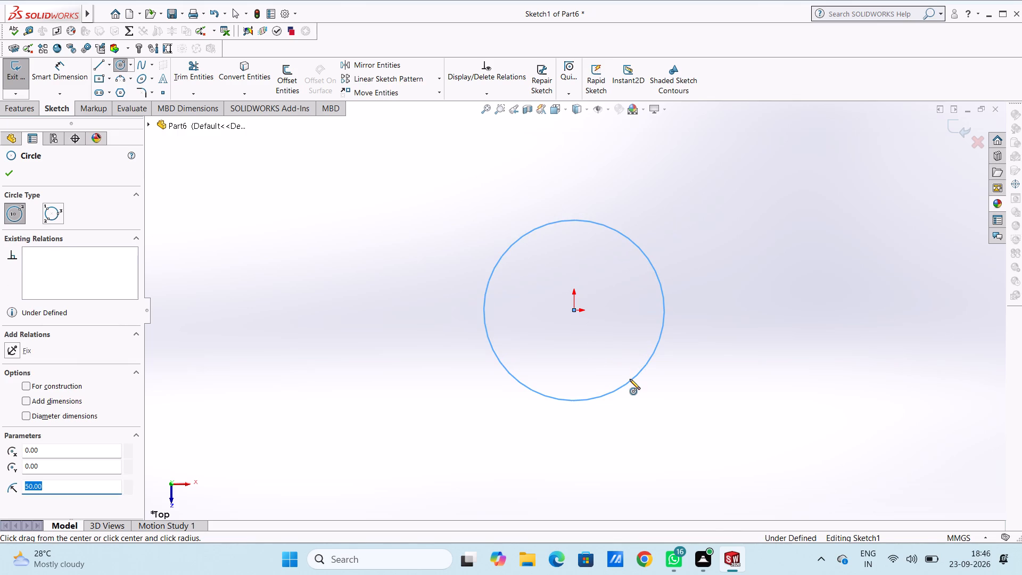
pyautogui.press('Escape')
pyautogui.press('Escape')
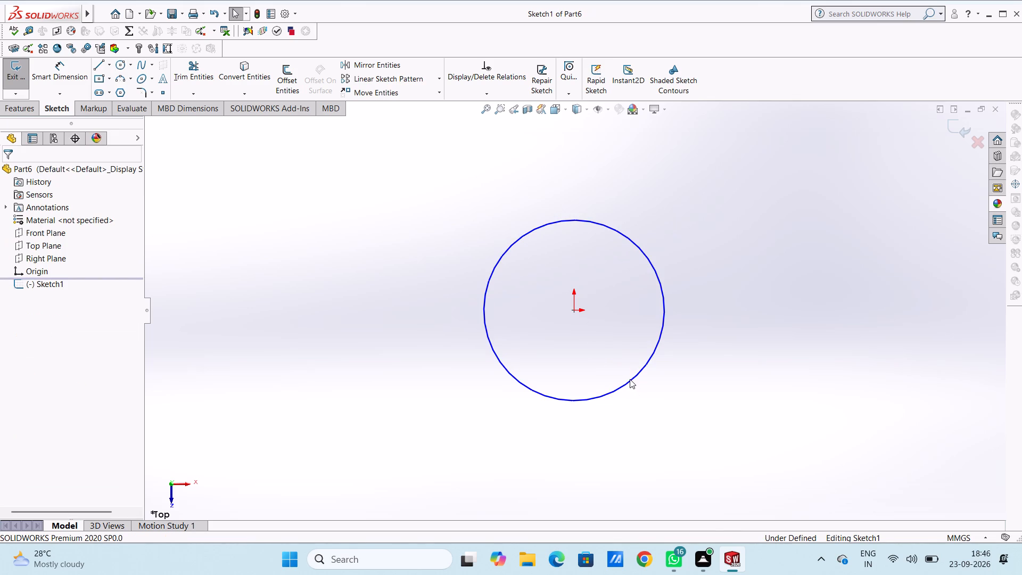
# Dimension the circle's diameter, placing the dimension text outside the circle to its upper left.
pyautogui.click(60, 80)
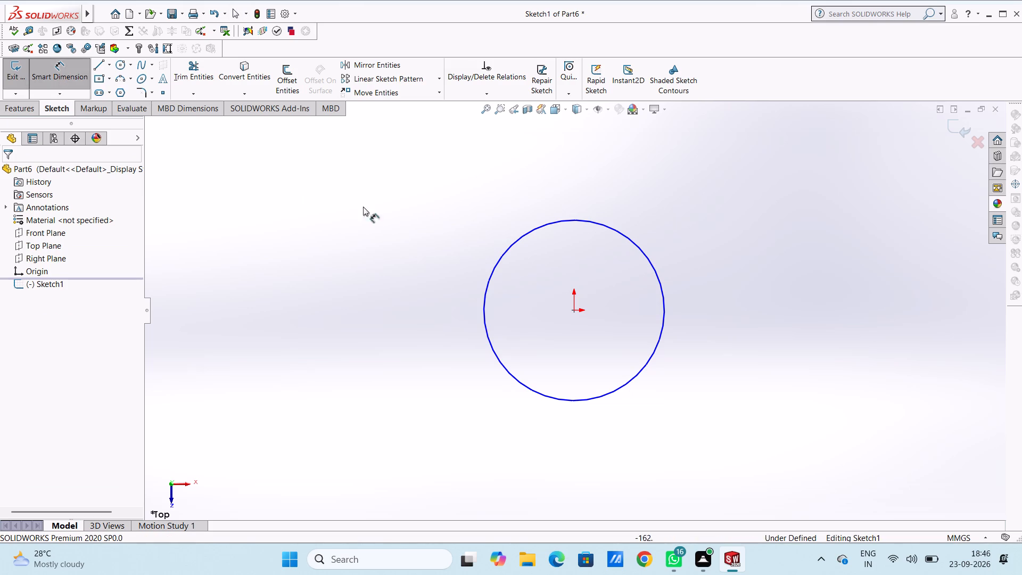
pyautogui.click(497, 258)
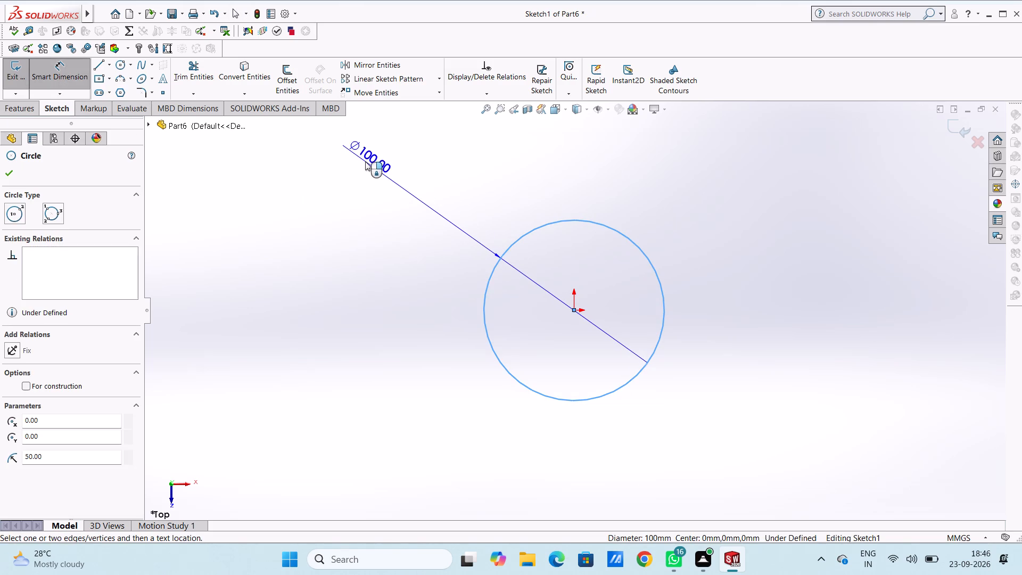
pyautogui.click(365, 161)
pyautogui.press('Return')
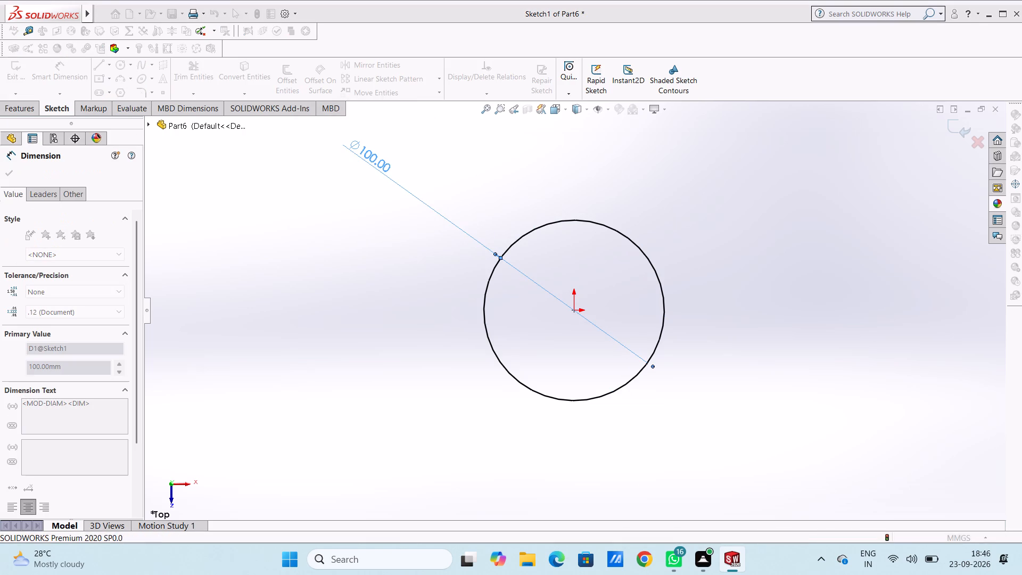
pyautogui.click(301, 211)
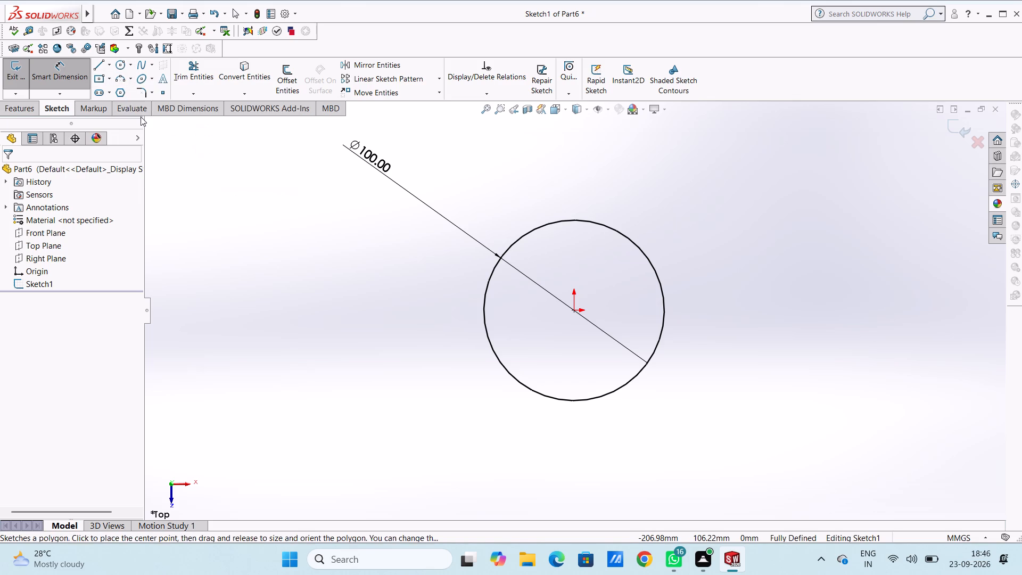
# Draw a second, concentric circle of 40 mm radius centred on the origin.
pyautogui.scroll(2, 266, 198)
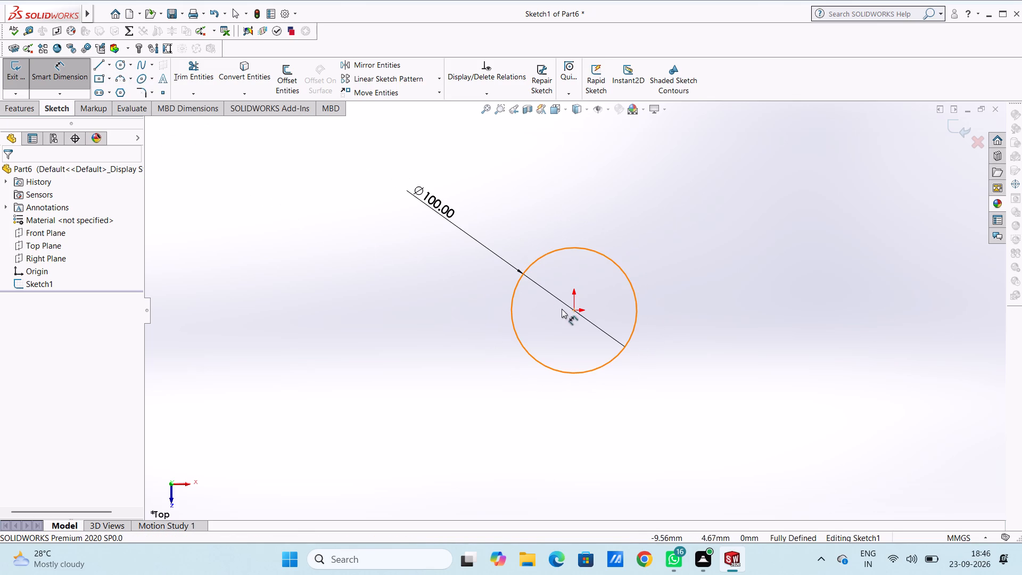
pyautogui.scroll(-1, 600, 319)
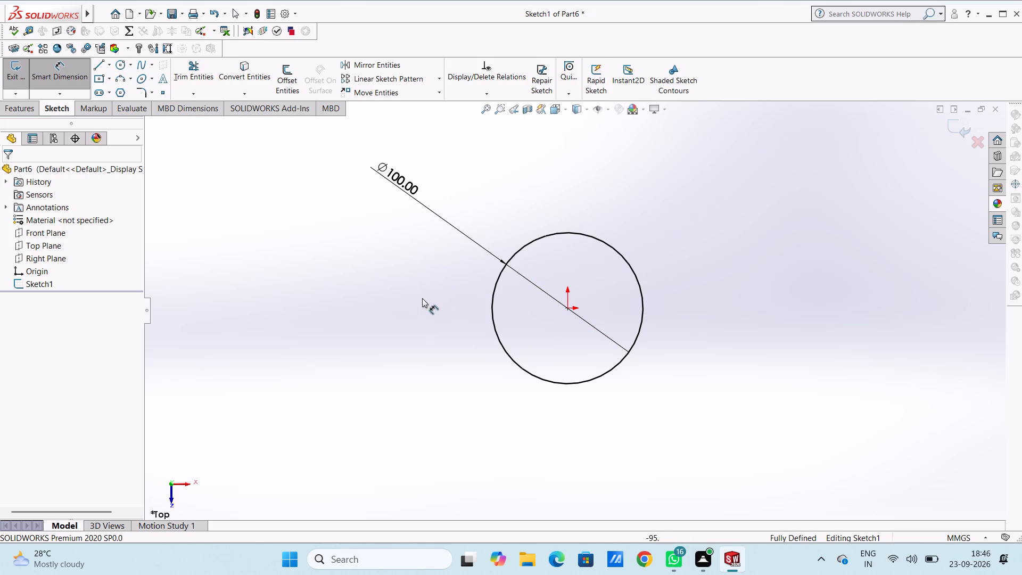
pyautogui.click(121, 69)
pyautogui.click(567, 308)
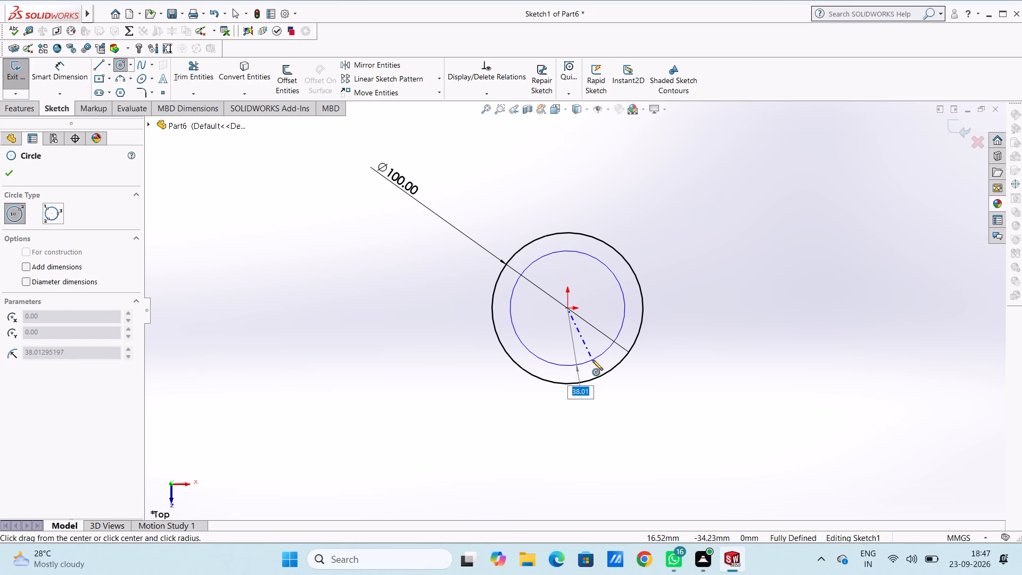
pyautogui.write('40')
pyautogui.press('Return')
pyautogui.press('Escape')
pyautogui.press('Escape')
pyautogui.press('Escape')
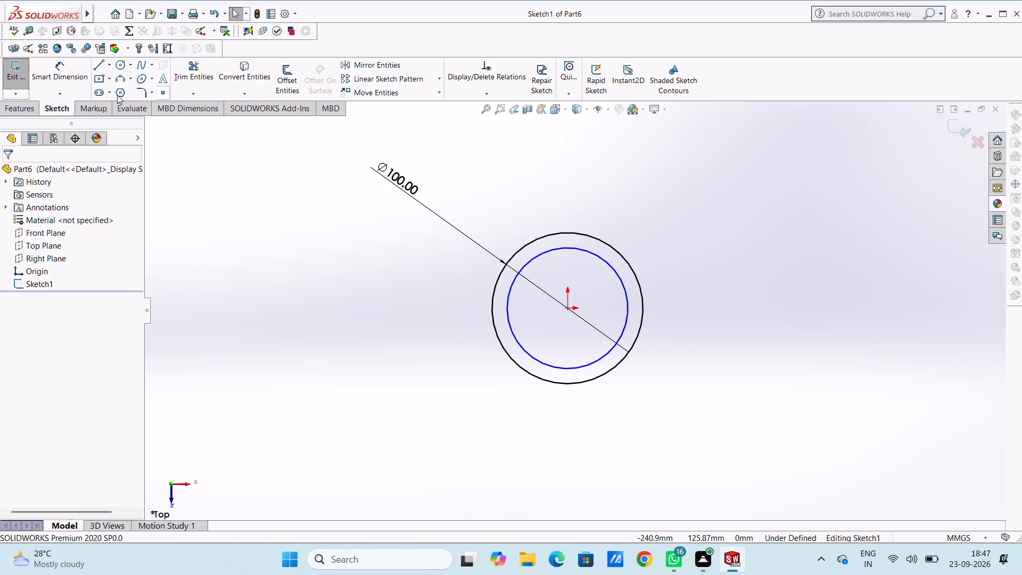
# Dimension the inner circle's diameter, placing the dimension text outside both circles to their lower left.
pyautogui.click(69, 67)
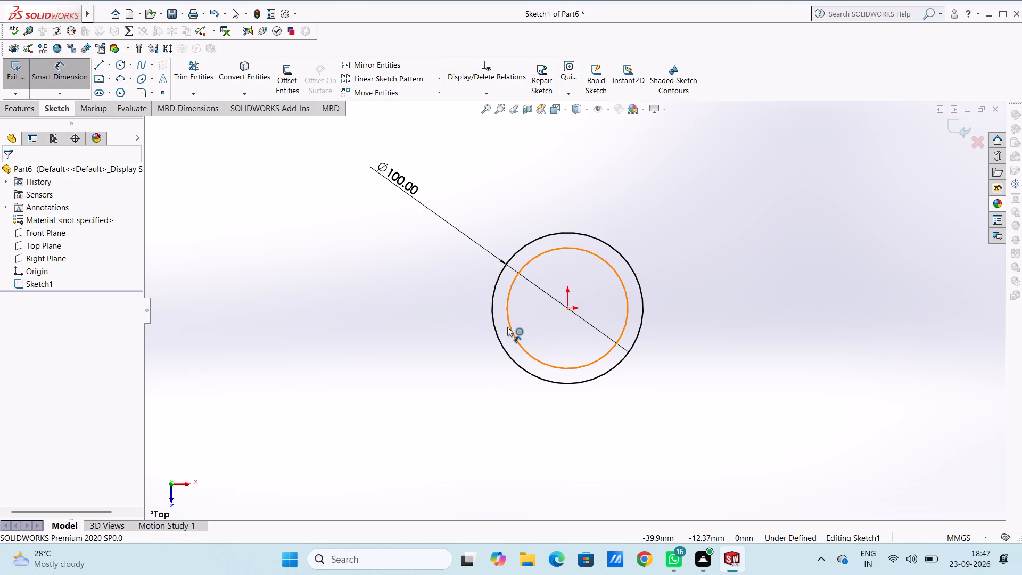
pyautogui.click(507, 327)
pyautogui.click(276, 439)
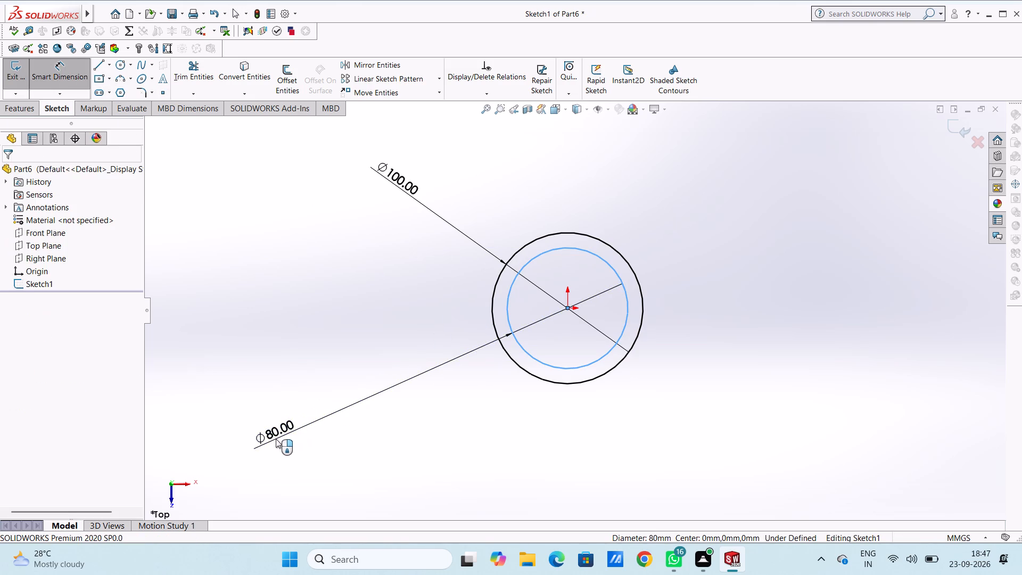
pyautogui.click(235, 426)
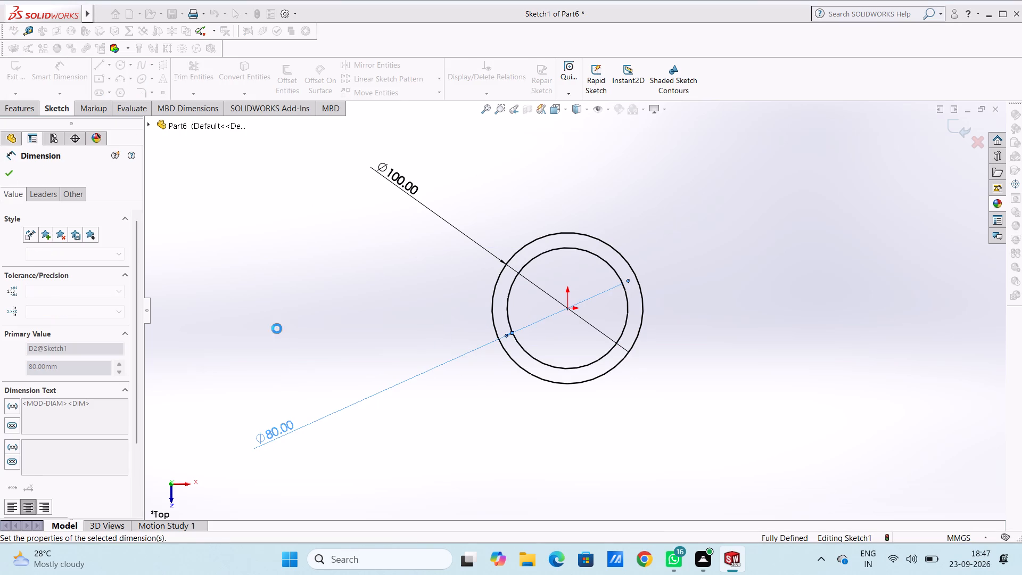
pyautogui.click(276, 325)
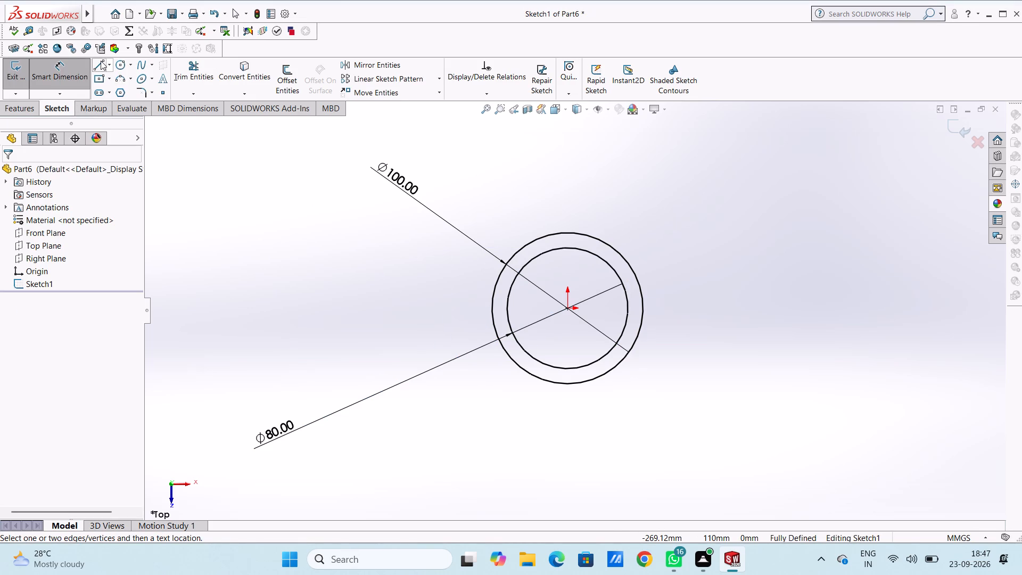
# Draw a small circle of 6 mm radius centred on the top quadrant point of the 80 mm circle.
pyautogui.click(116, 65)
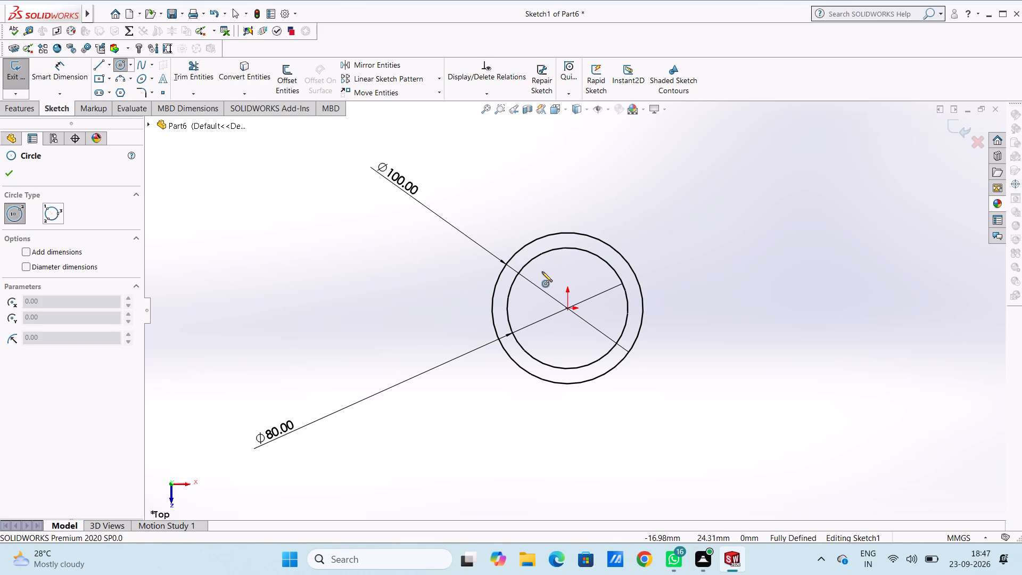
pyautogui.click(568, 248)
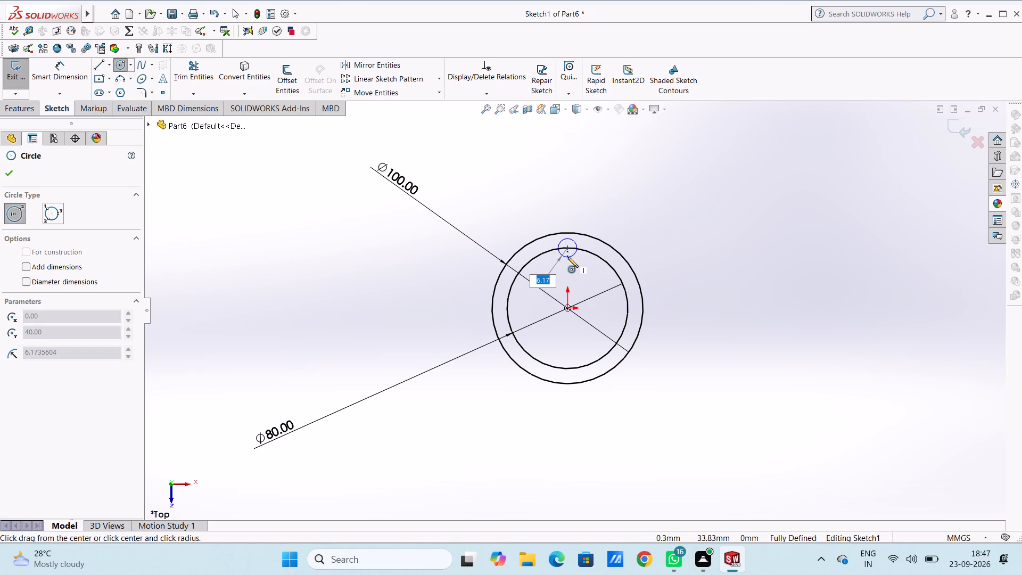
pyautogui.press('6')
pyautogui.press('Return')
pyautogui.press('Escape')
pyautogui.press('Escape')
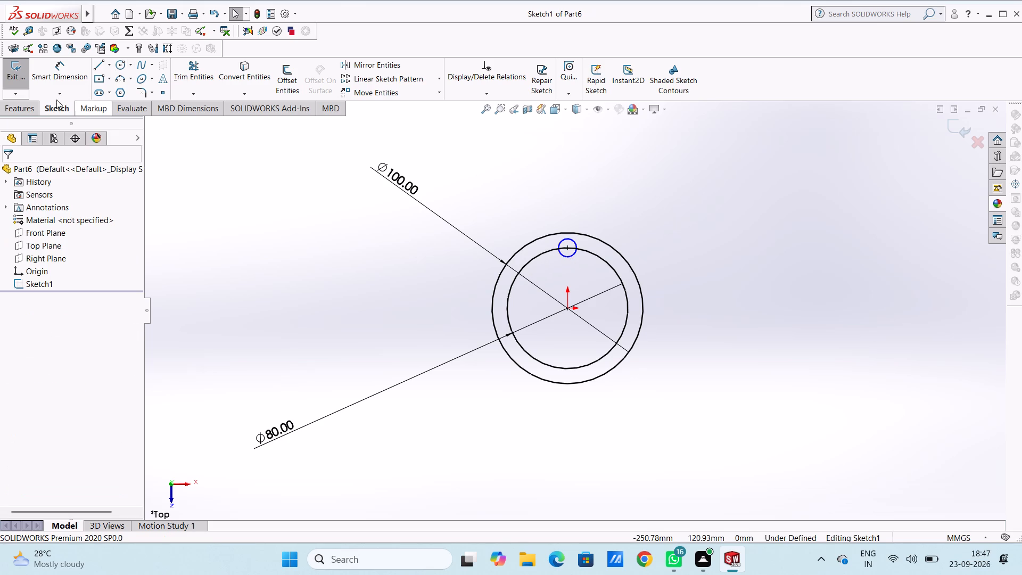
# Dimension the small circle's diameter, placing the dimension text outside the large circles to their lower right.
pyautogui.click(44, 79)
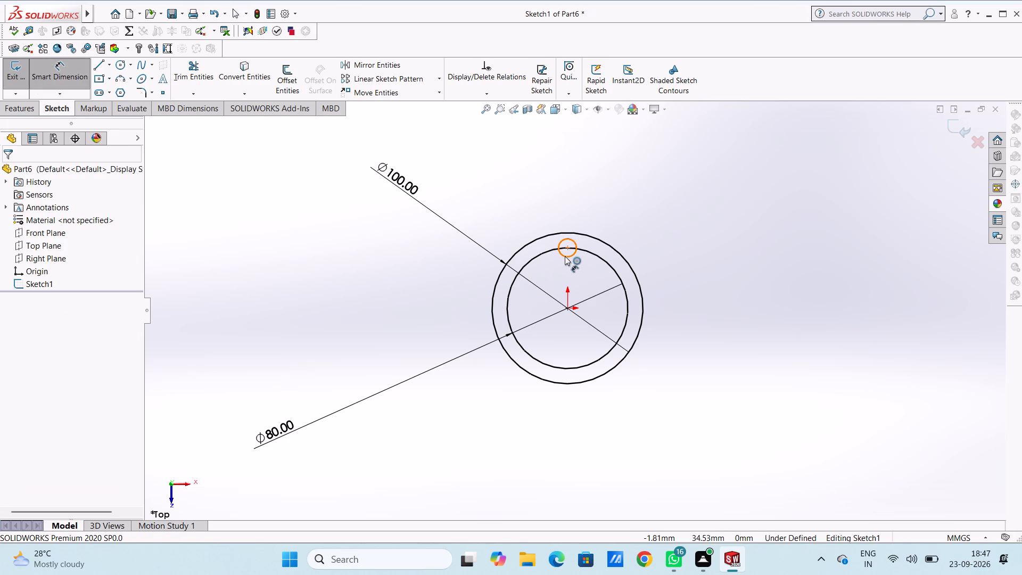
pyautogui.click(565, 256)
pyautogui.click(733, 407)
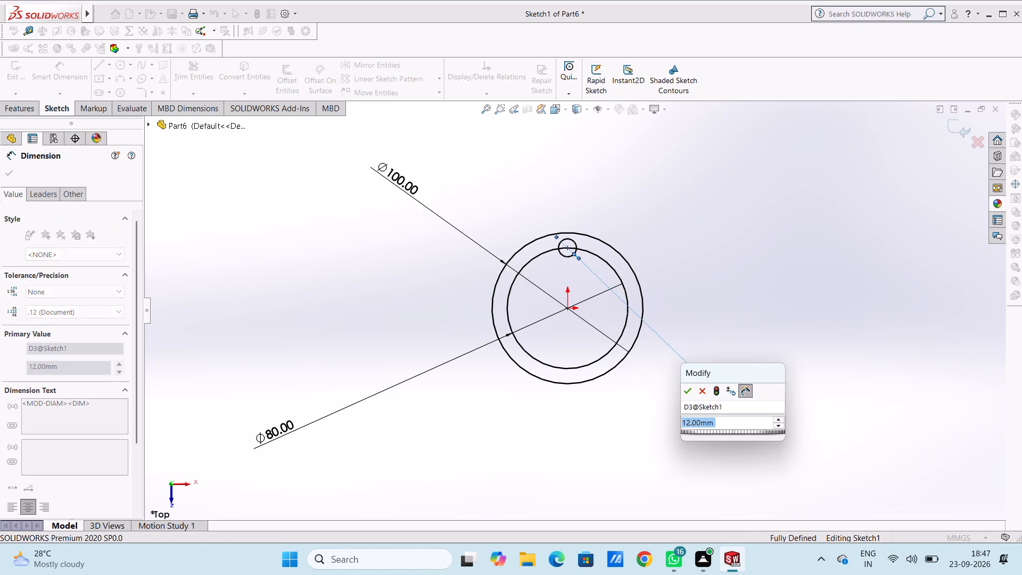
pyautogui.click(693, 393)
pyautogui.click(684, 364)
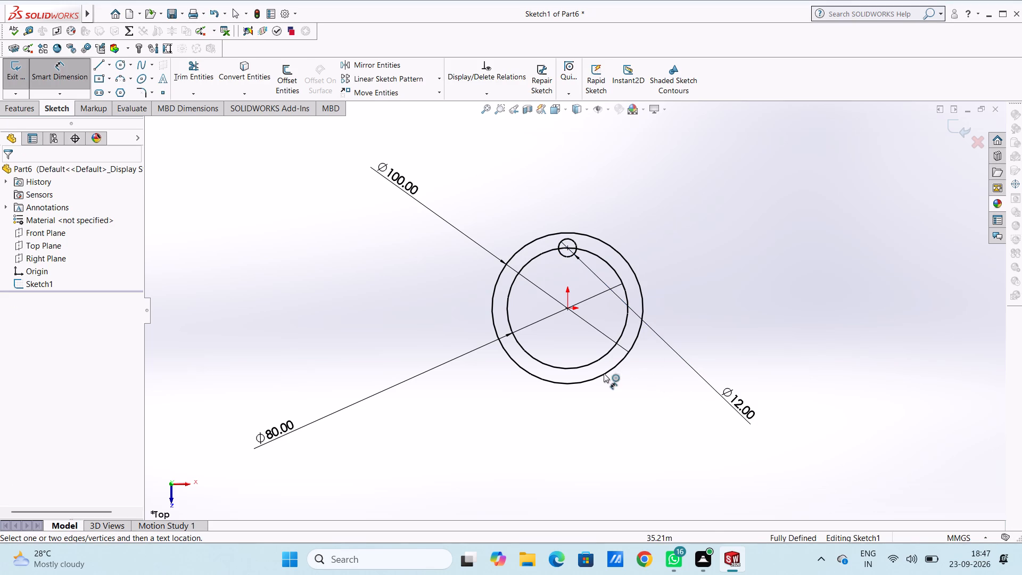
pyautogui.press('Escape')
pyautogui.press('Escape')
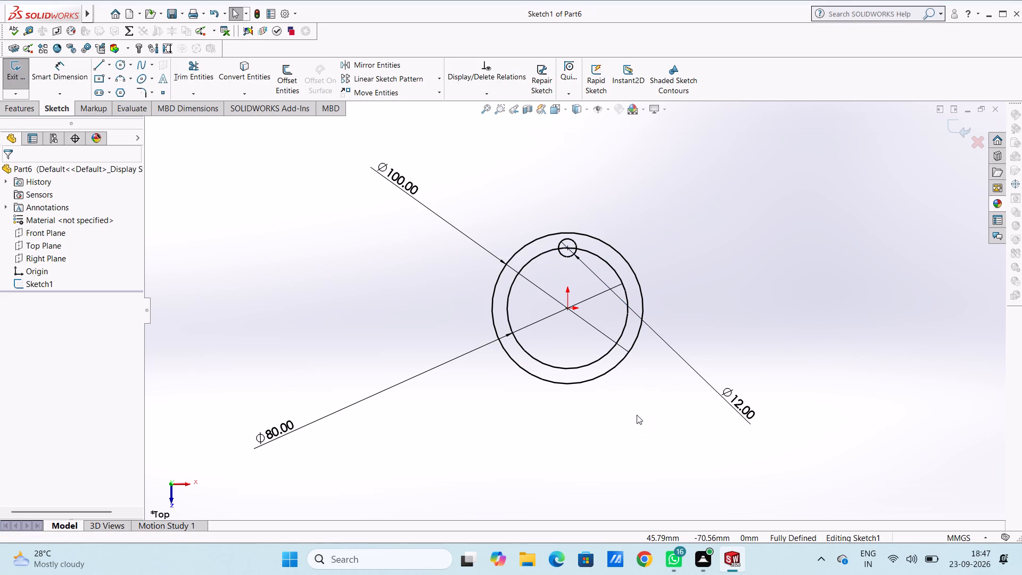
# Draw lines up from the small circle's left quadrant about 14.4 mm, across beyond the outer circle, and down to its right quadrant.
pyautogui.scroll(-4, 587, 284)
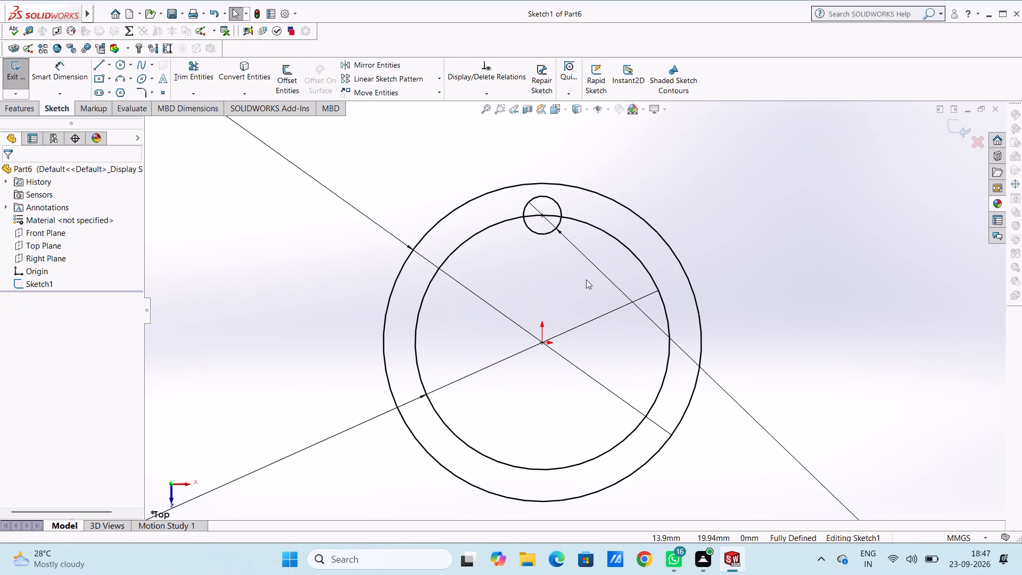
pyautogui.click(100, 65)
pyautogui.scroll(-2, 531, 176)
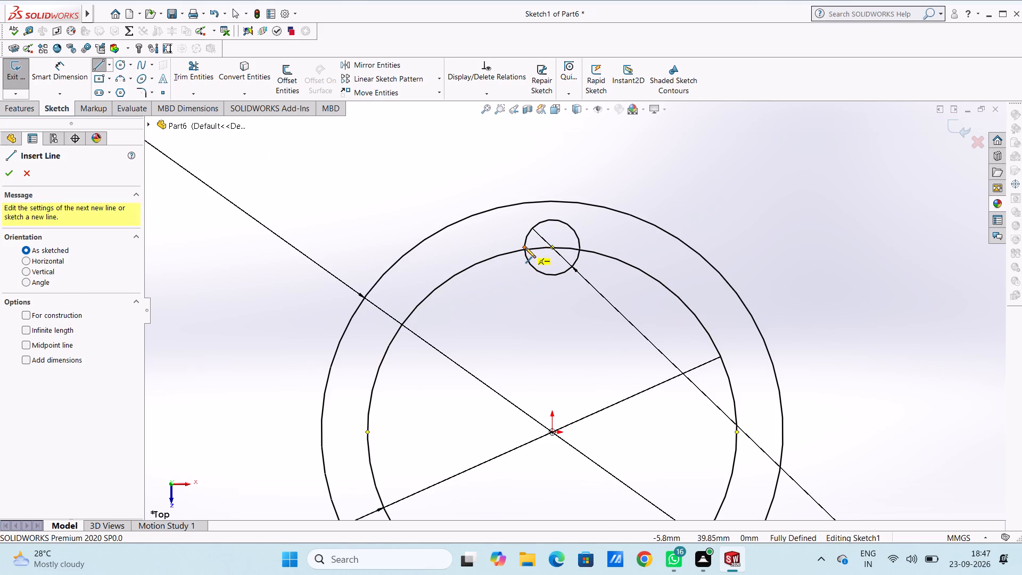
pyautogui.scroll(-4, 524, 252)
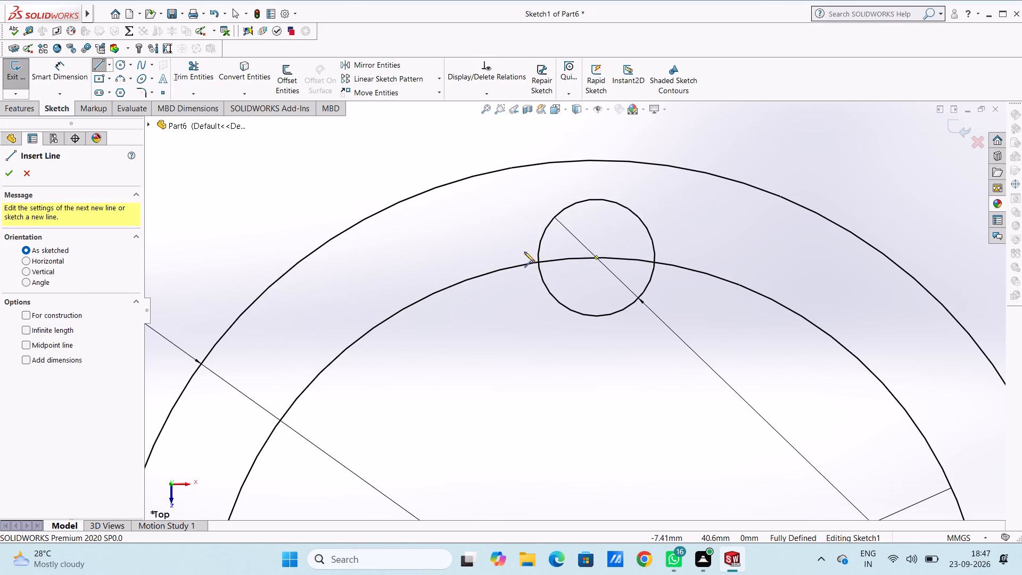
pyautogui.scroll(-2, 545, 267)
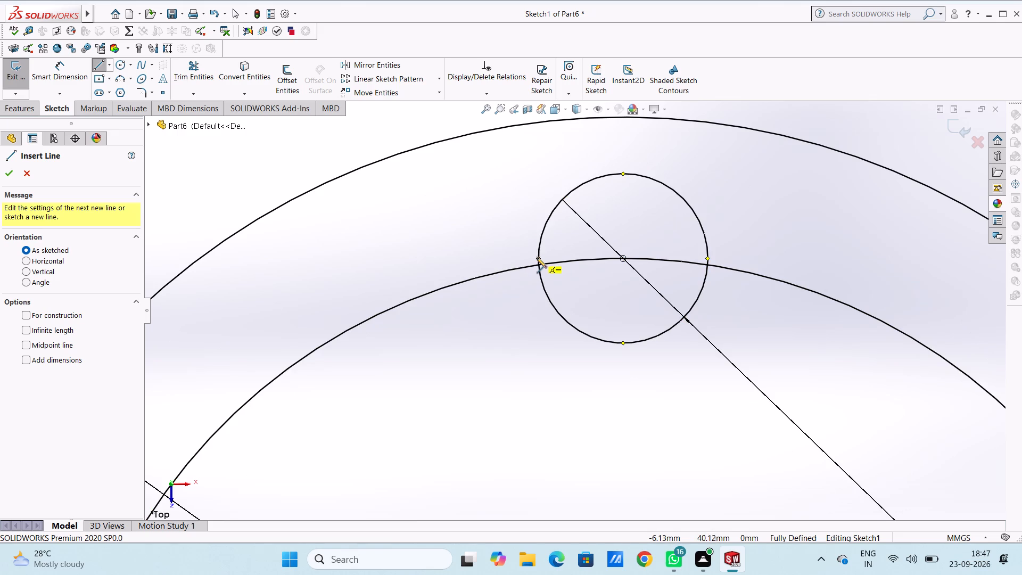
pyautogui.click(538, 259)
pyautogui.scroll(3, 539, 235)
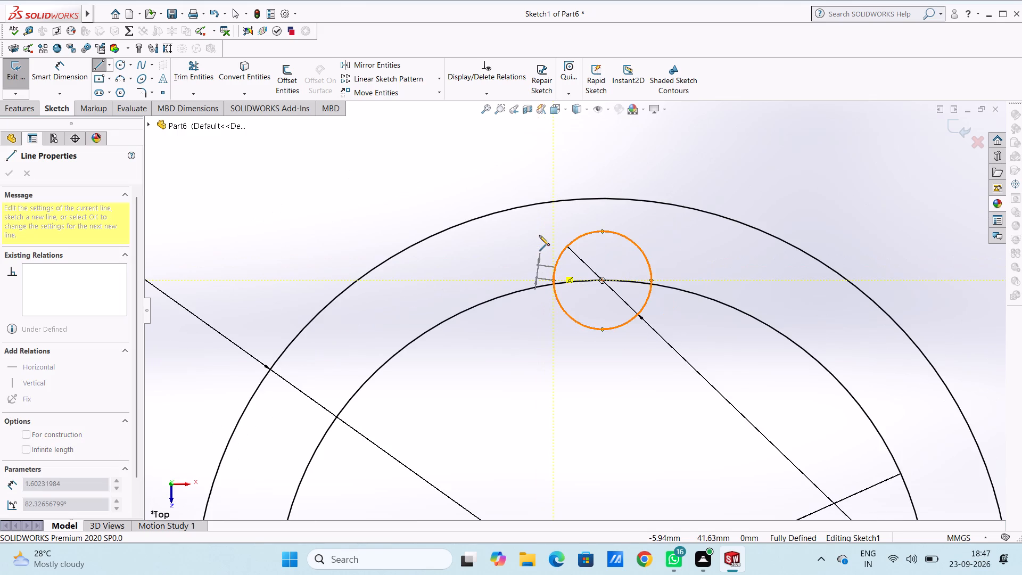
pyautogui.click(553, 163)
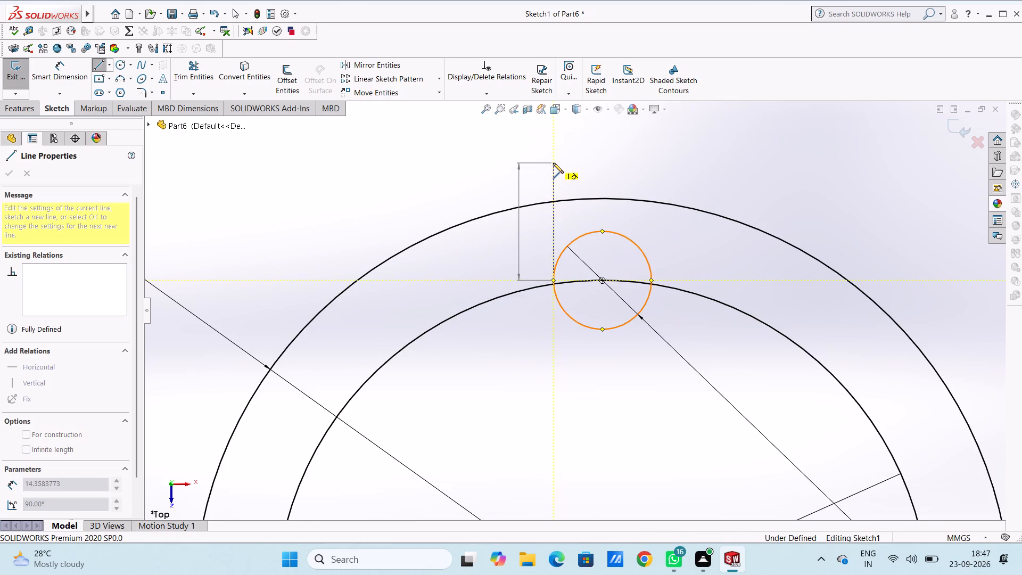
pyautogui.click(652, 161)
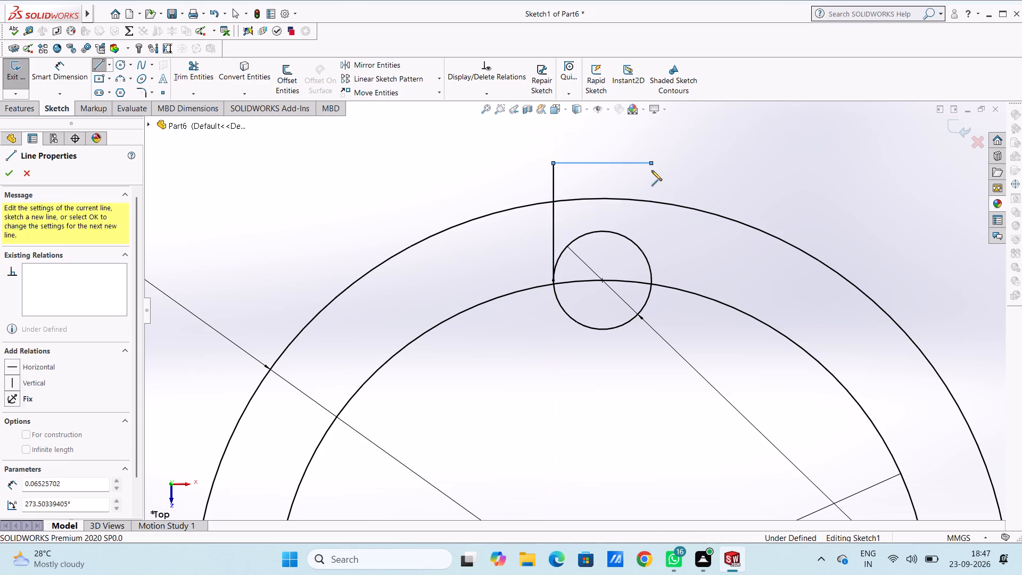
pyautogui.click(652, 281)
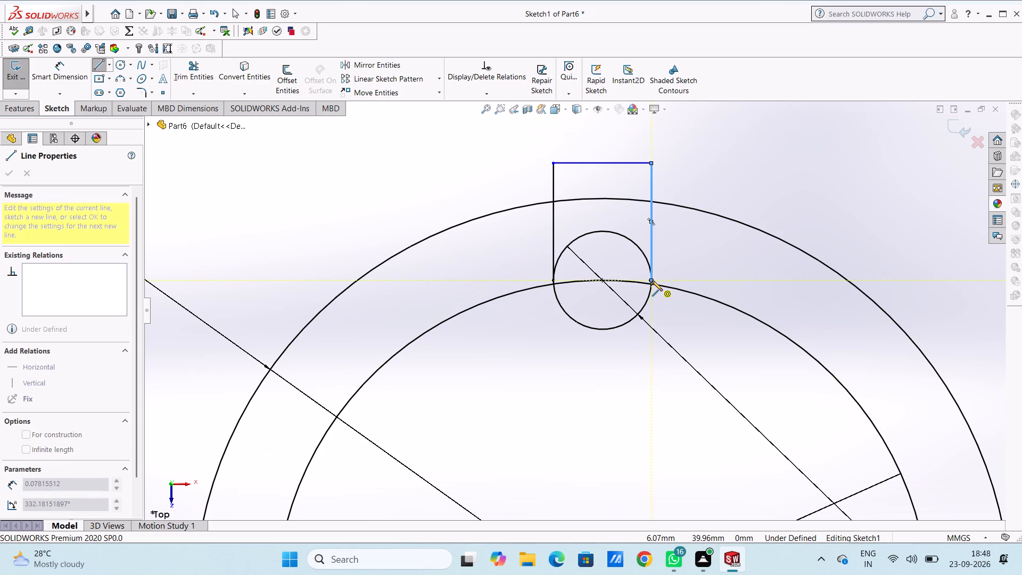
pyautogui.press('Escape')
pyautogui.press('Escape')
pyautogui.press('Escape')
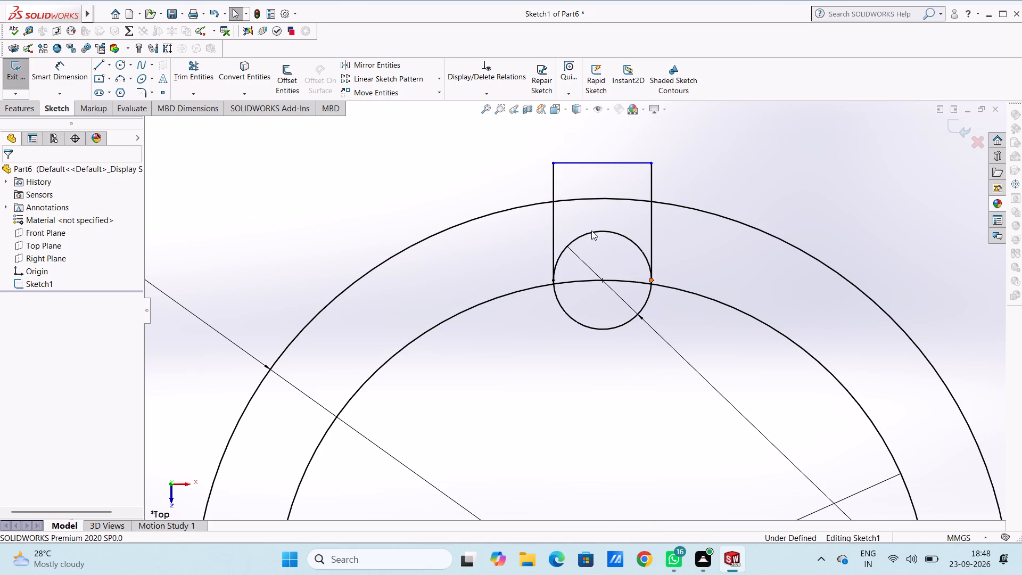
# Trim the line portions outside the outer circle, the small circle's upper half, and both large circles' segments between the vertical lines.
pyautogui.click(194, 79)
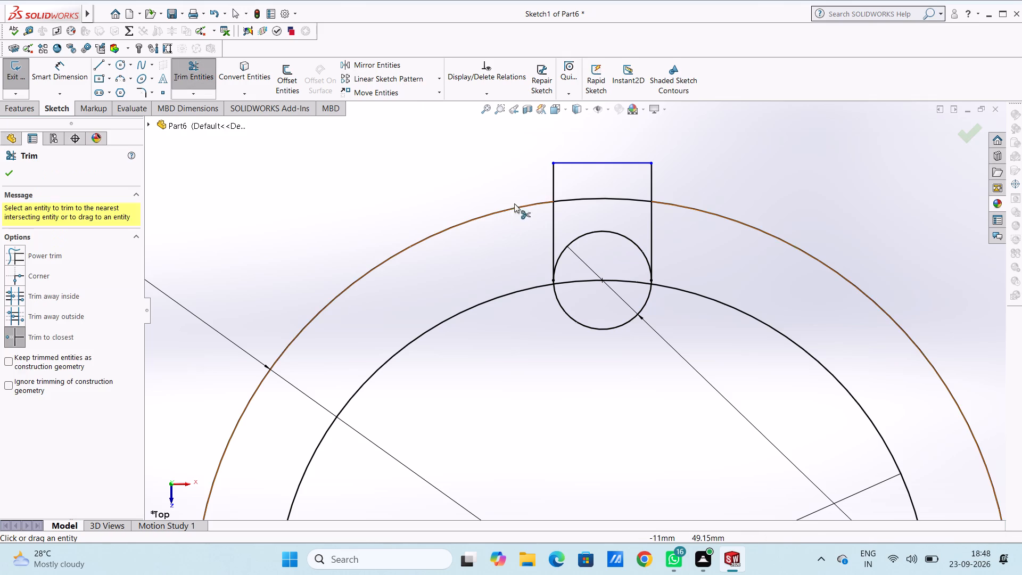
pyautogui.click(551, 182)
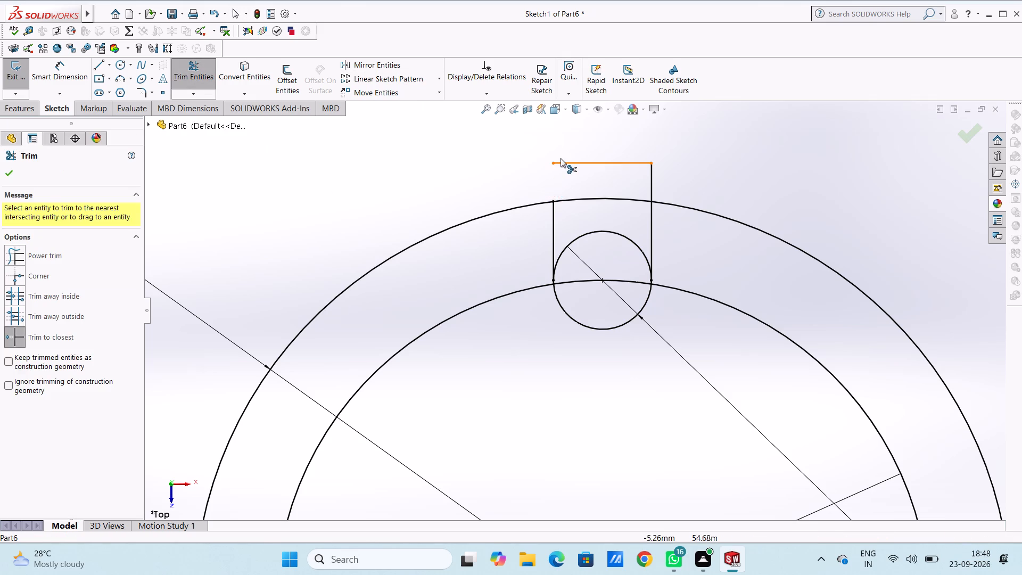
pyautogui.click(568, 161)
pyautogui.click(650, 175)
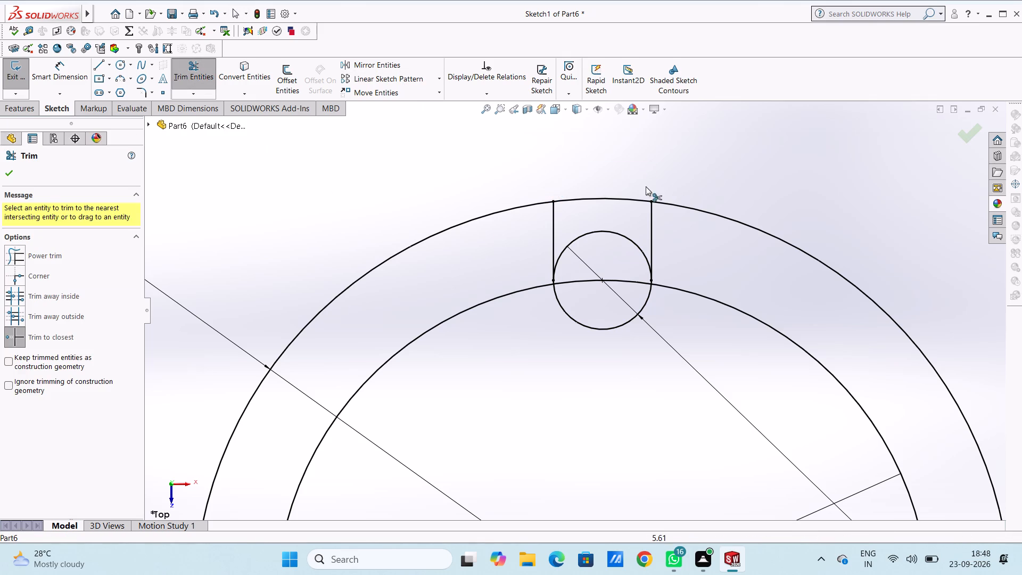
pyautogui.click(608, 229)
pyautogui.click(591, 199)
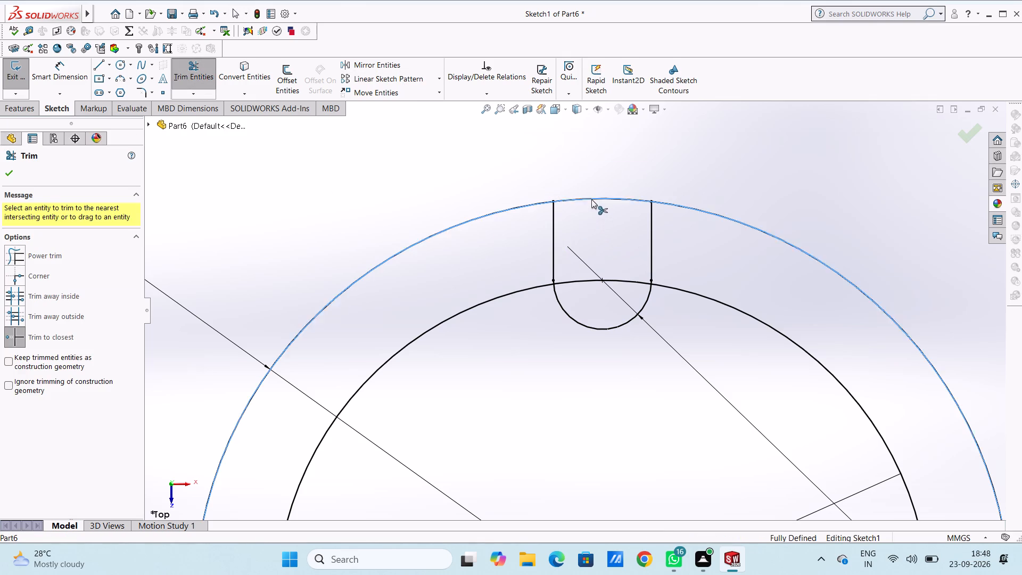
pyautogui.click(605, 280)
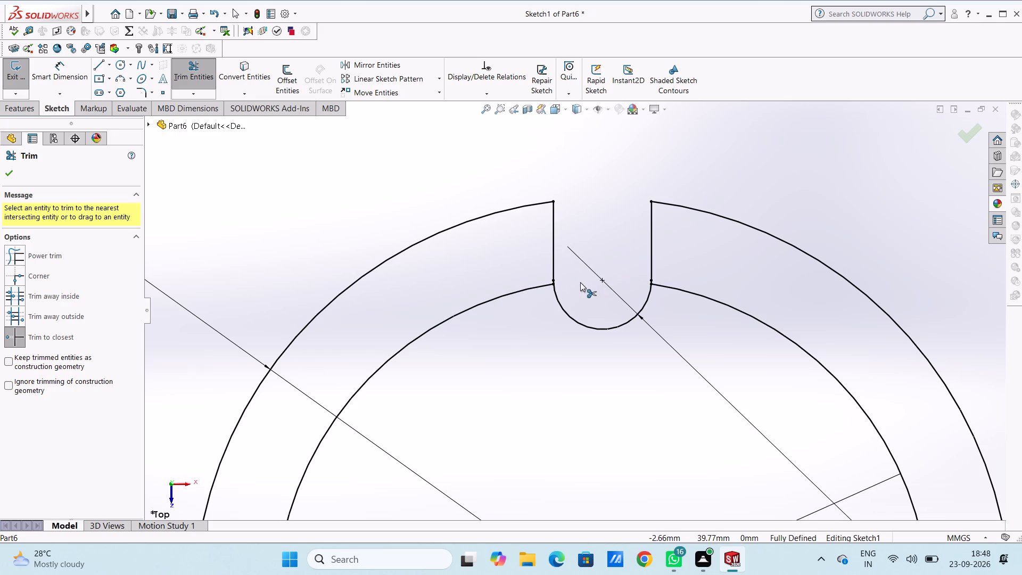
pyautogui.press('Escape')
pyautogui.press('Escape')
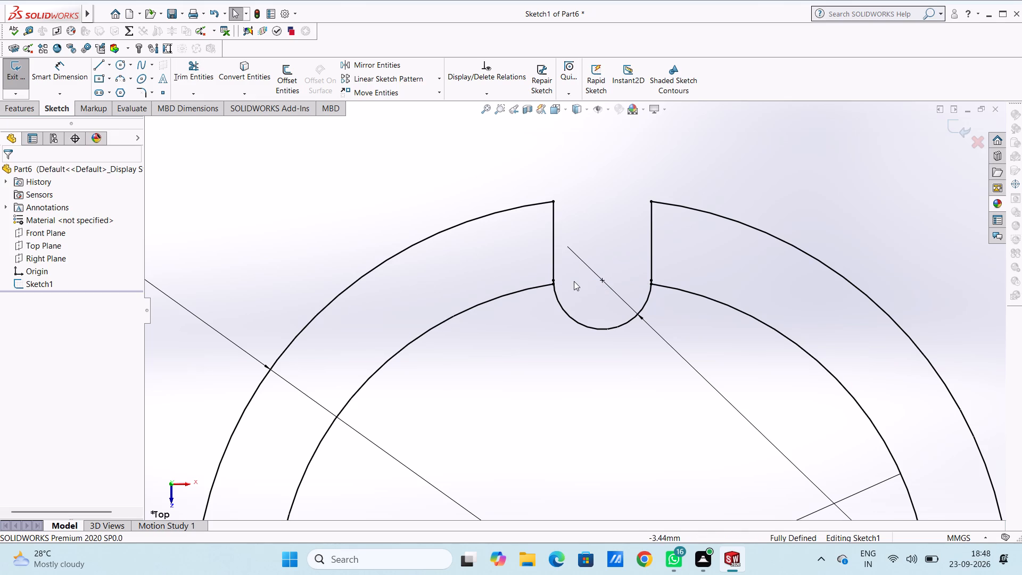
# Delete the remaining 40 mm radius inner arc together with its diameter dimension.
pyautogui.click(513, 294)
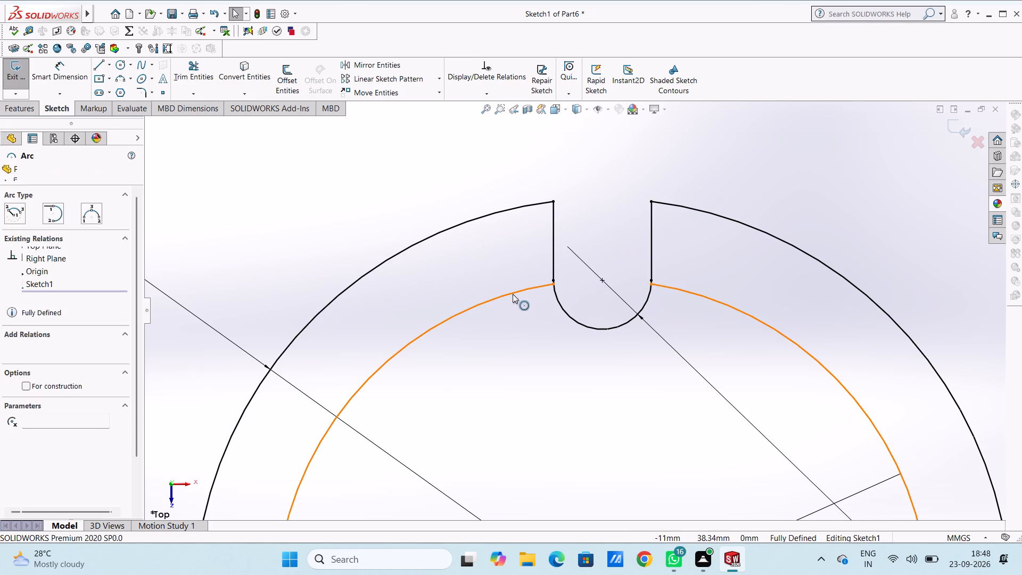
pyautogui.press('Delete')
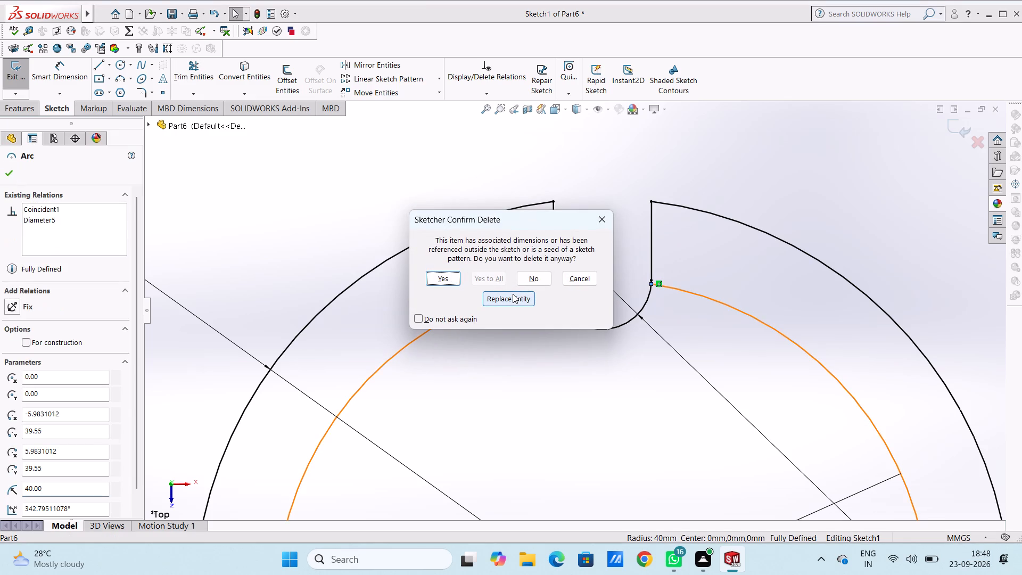
pyautogui.click(447, 280)
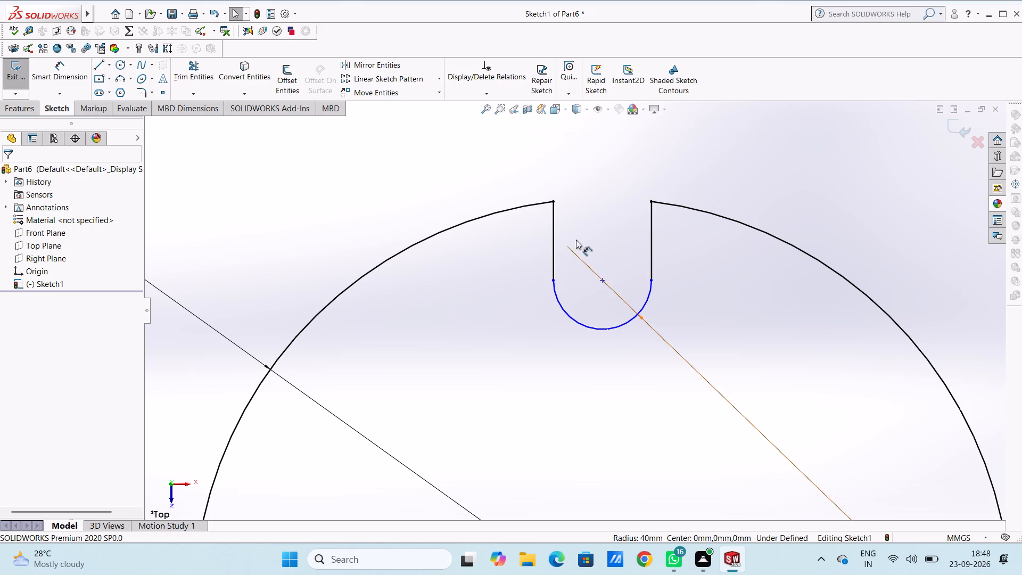
# Circular-pattern the slot's two vertical lines and end arc about the origin, with 4 equally spaced instances over 360 degrees.
pyautogui.click(555, 228)
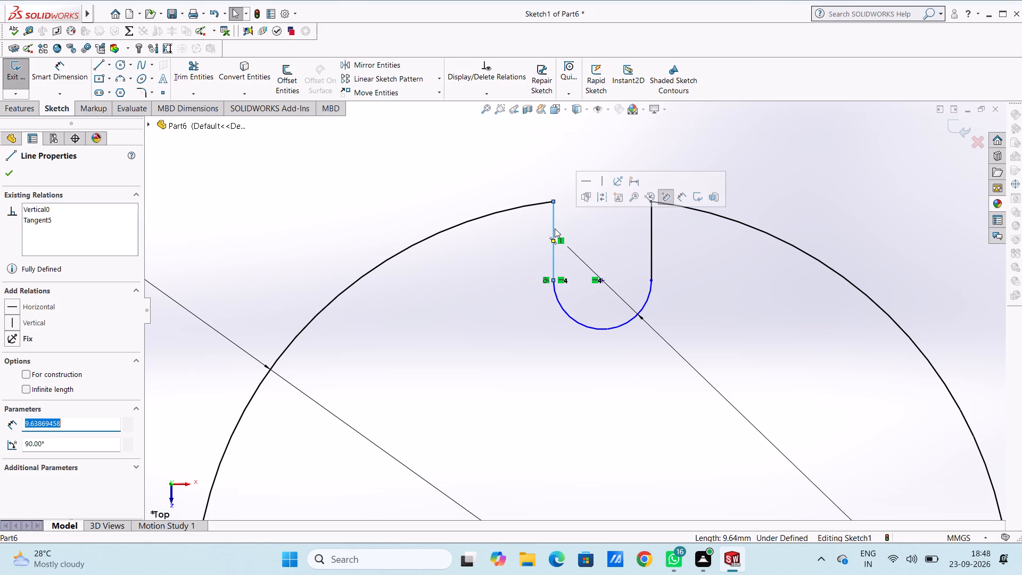
pyautogui.keyDown('ctrl'); pyautogui.click(560, 303); pyautogui.keyUp('ctrl')
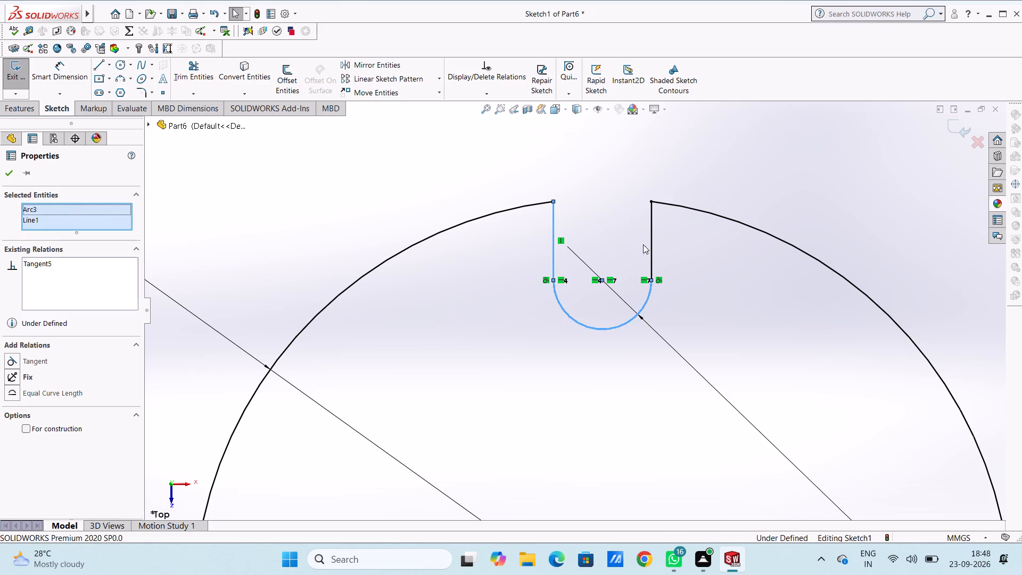
pyautogui.keyDown('ctrl'); pyautogui.click(649, 247); pyautogui.keyUp('ctrl')
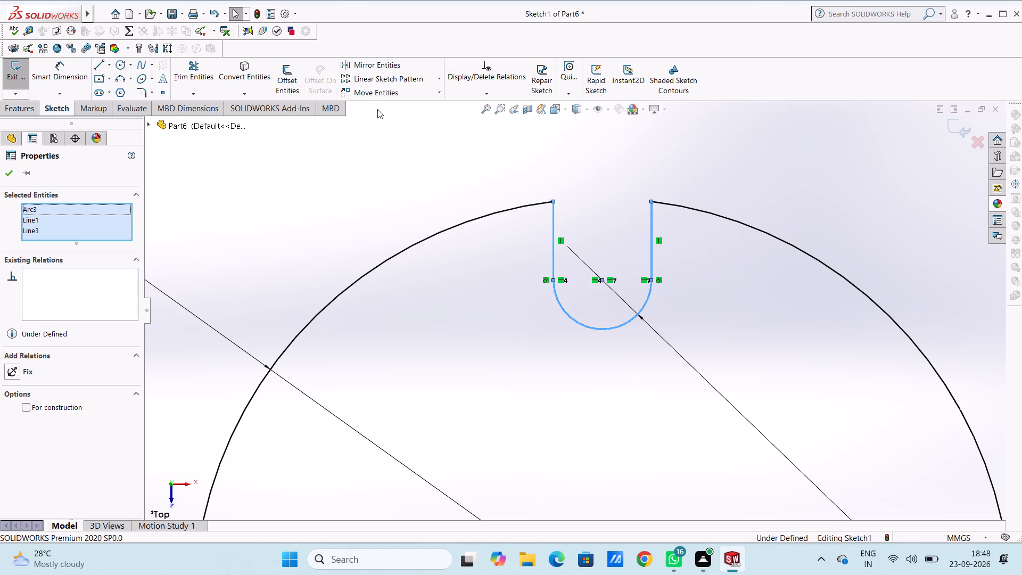
pyautogui.click(440, 80)
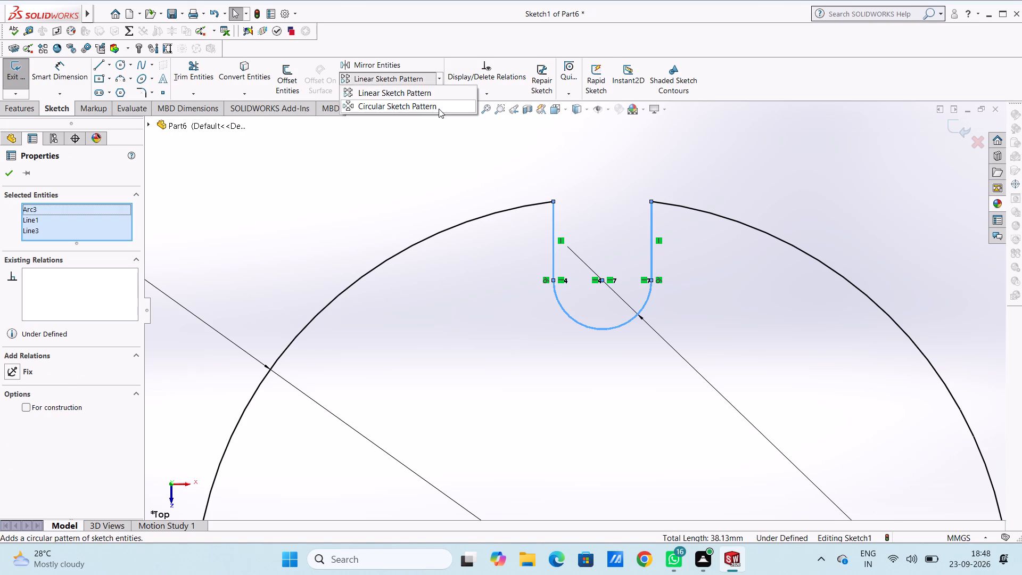
pyautogui.click(439, 109)
pyautogui.scroll(7, 447, 252)
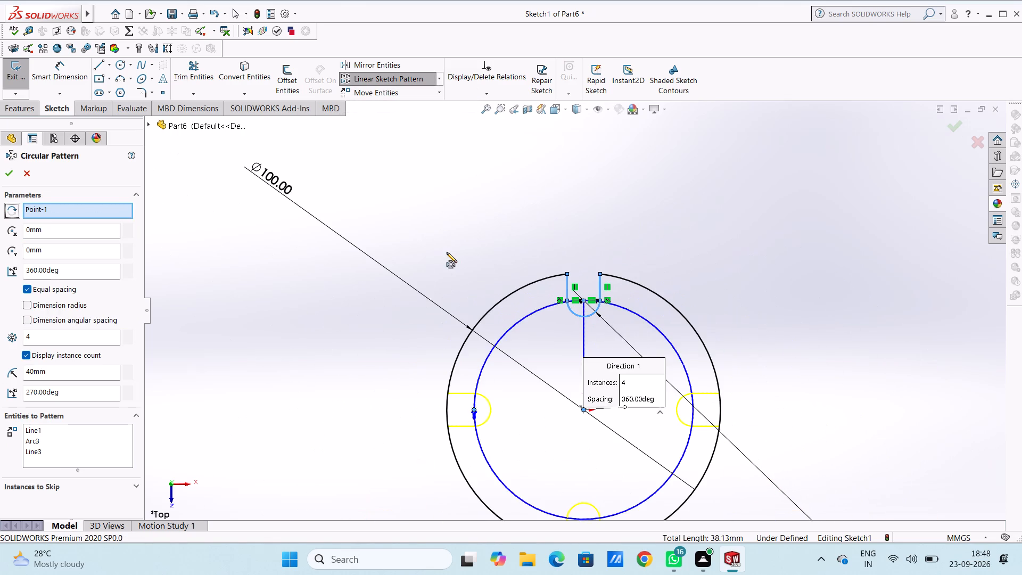
pyautogui.click(5, 177)
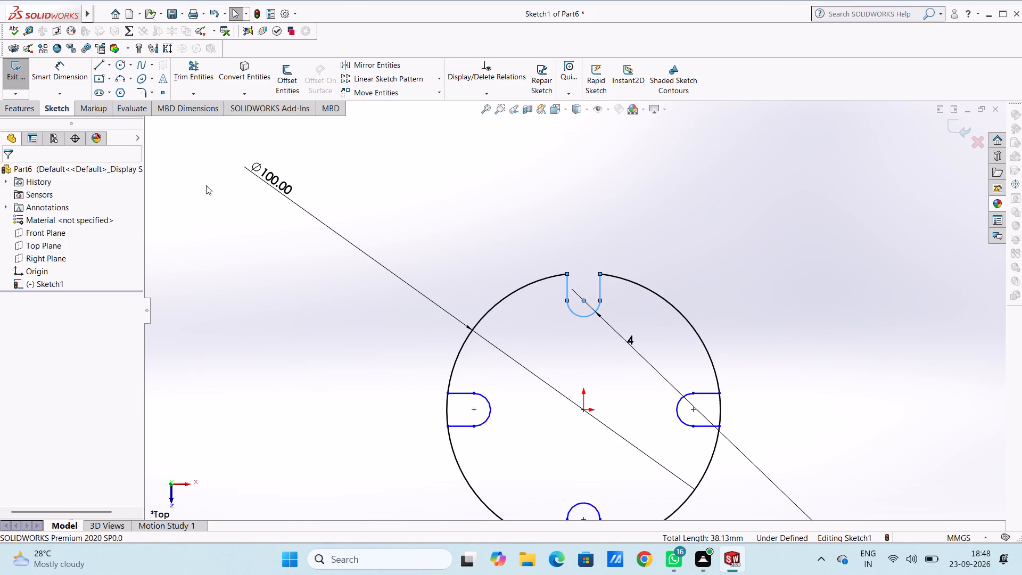
# Trim the outer circle's segments across the left, right and bottom slots to open them outward.
pyautogui.click(200, 83)
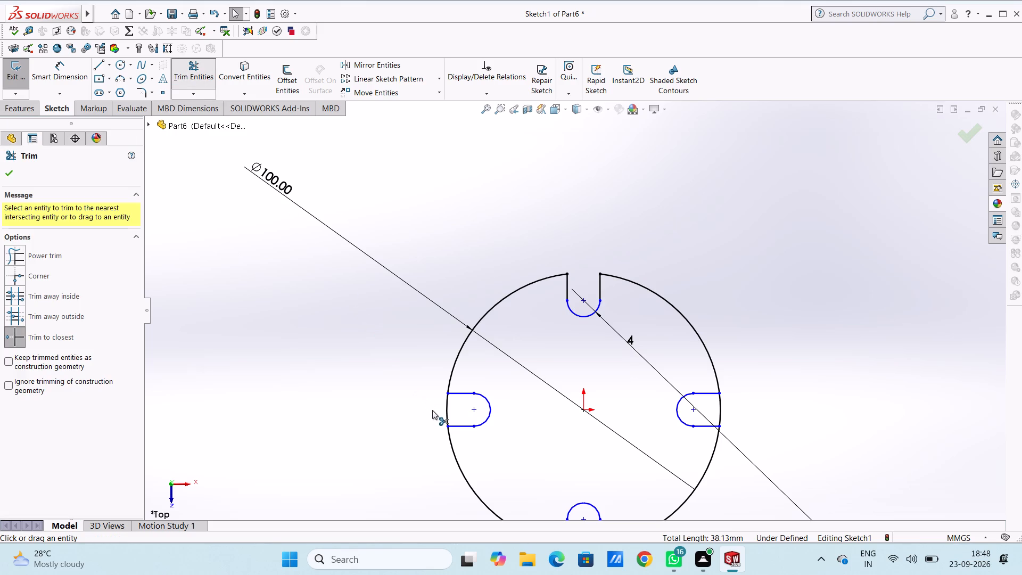
pyautogui.click(447, 410)
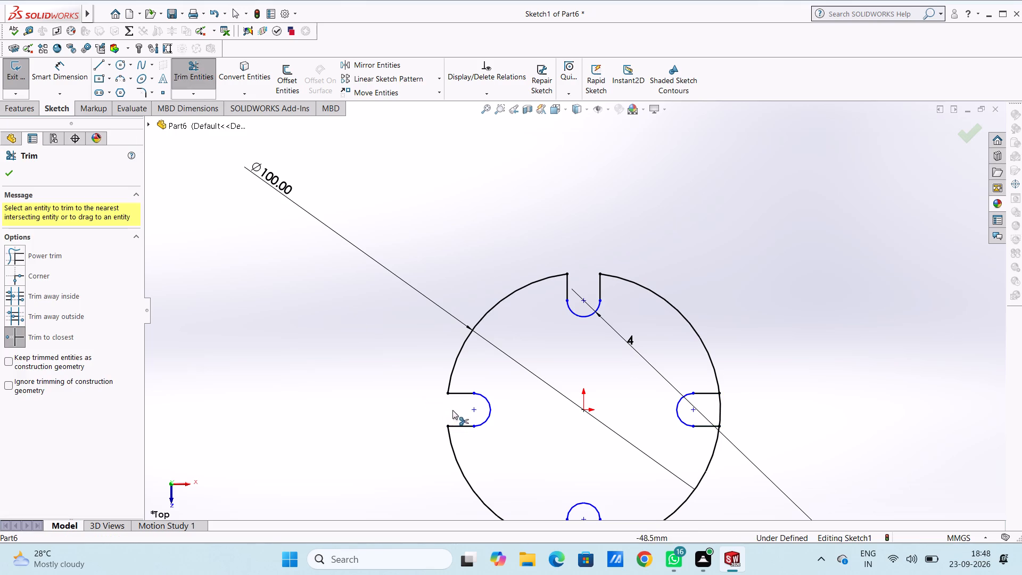
pyautogui.click(720, 412)
pyautogui.scroll(5, 712, 414)
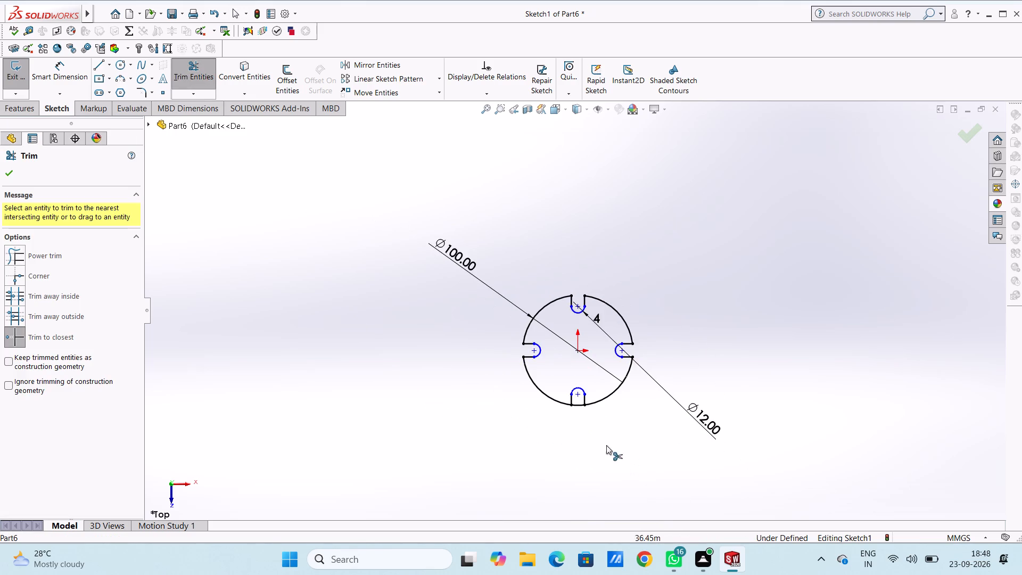
pyautogui.scroll(-3, 582, 387)
pyautogui.click(571, 407)
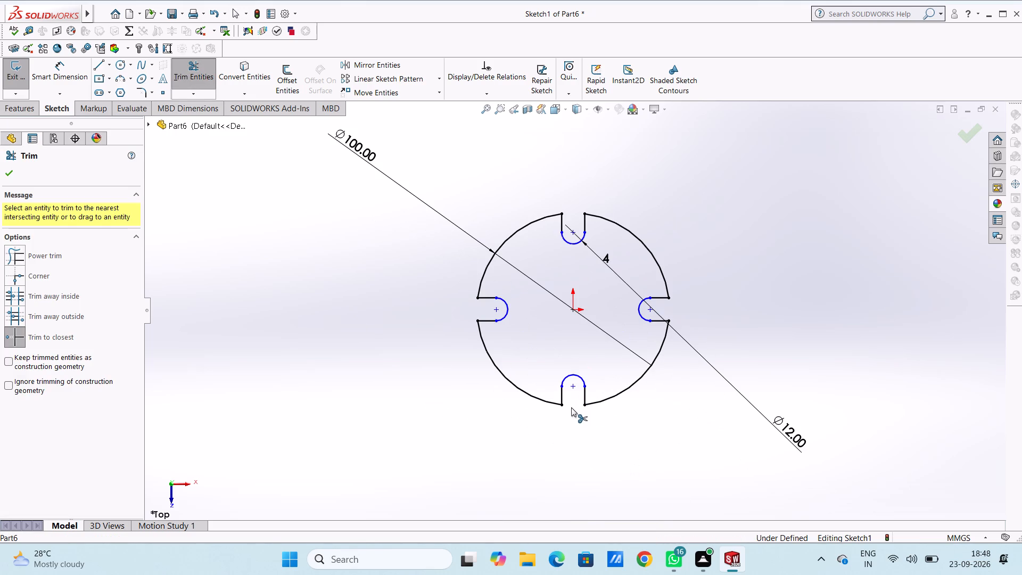
pyautogui.press('Escape')
pyautogui.press('Escape')
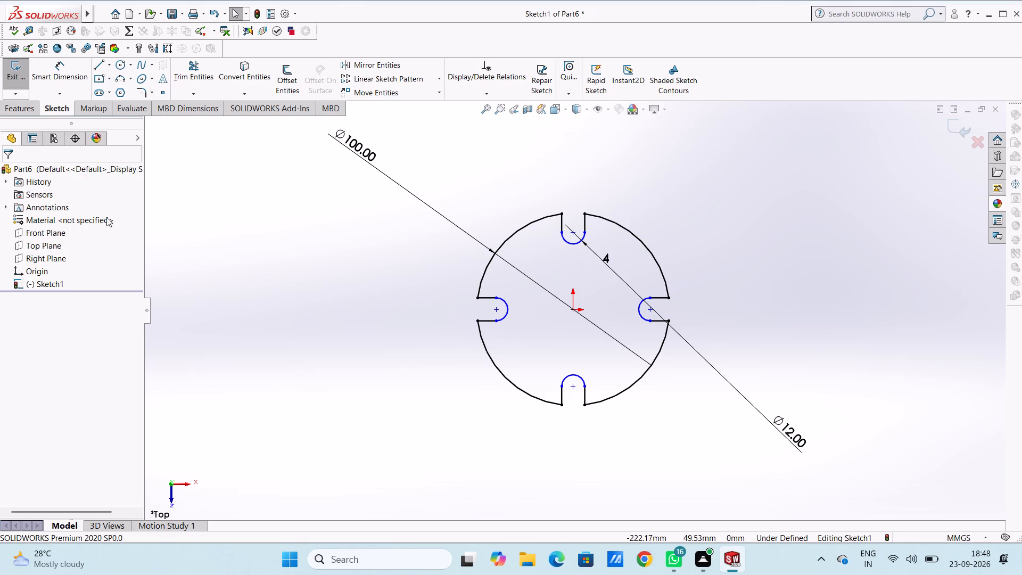
# Extrude the slotted disc profile as a blind boss 10 mm deep.
pyautogui.click(9, 113)
pyautogui.click(13, 73)
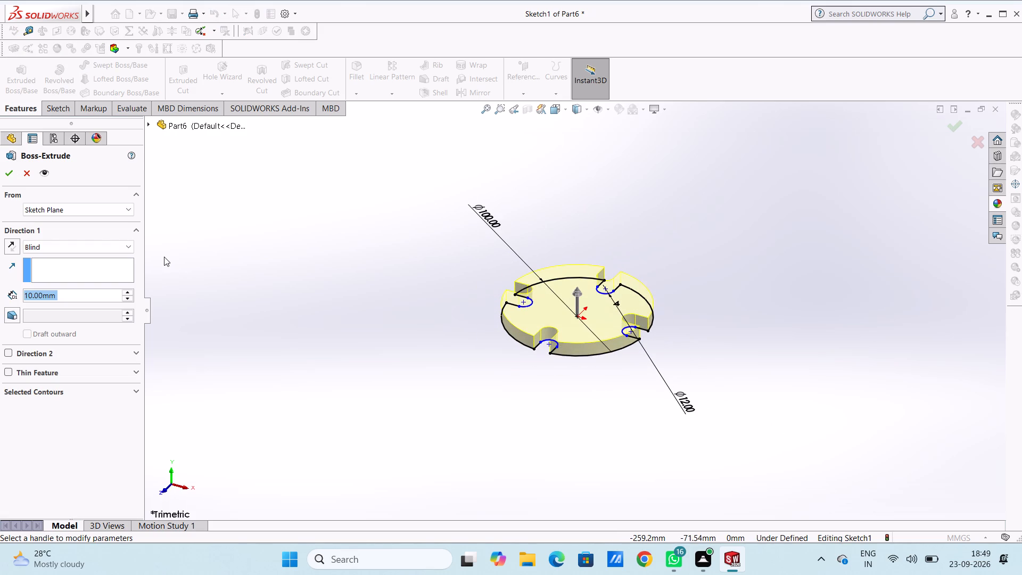
pyautogui.click(9, 177)
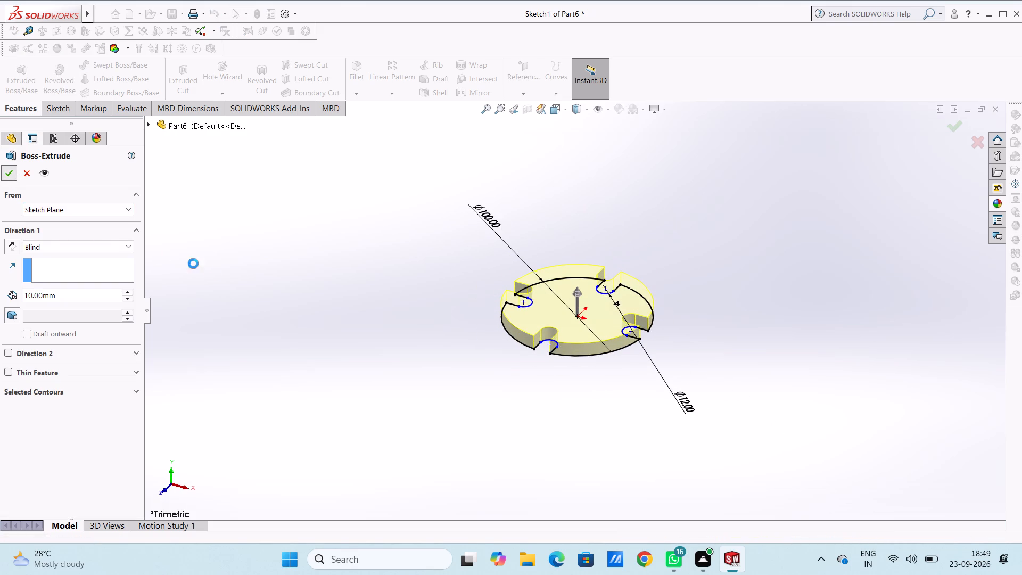
pyautogui.click(233, 286)
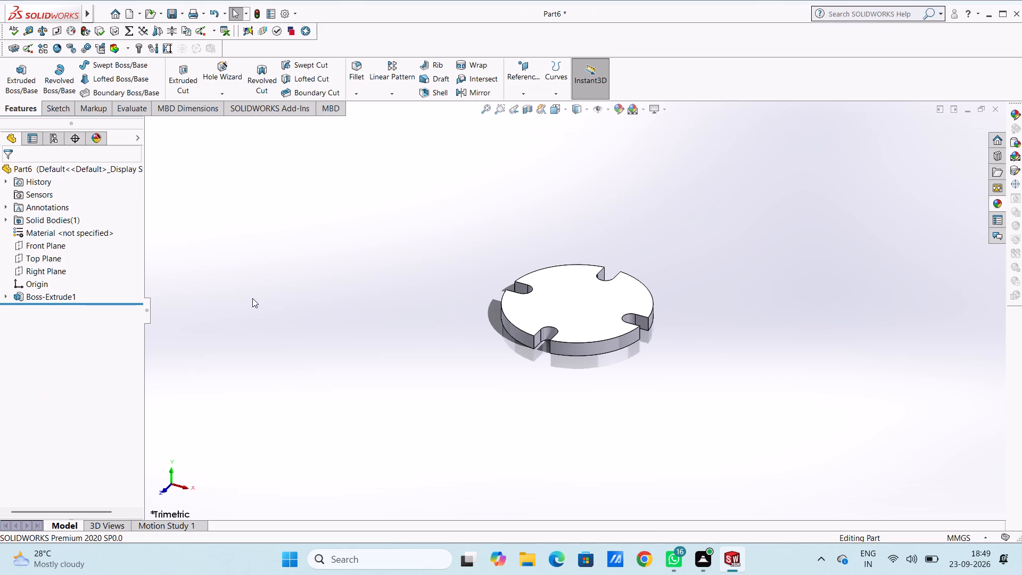
# Start a new sketch on the top face of the slotted disc, viewed from the top.
pyautogui.hotkey('ctrl', '5')
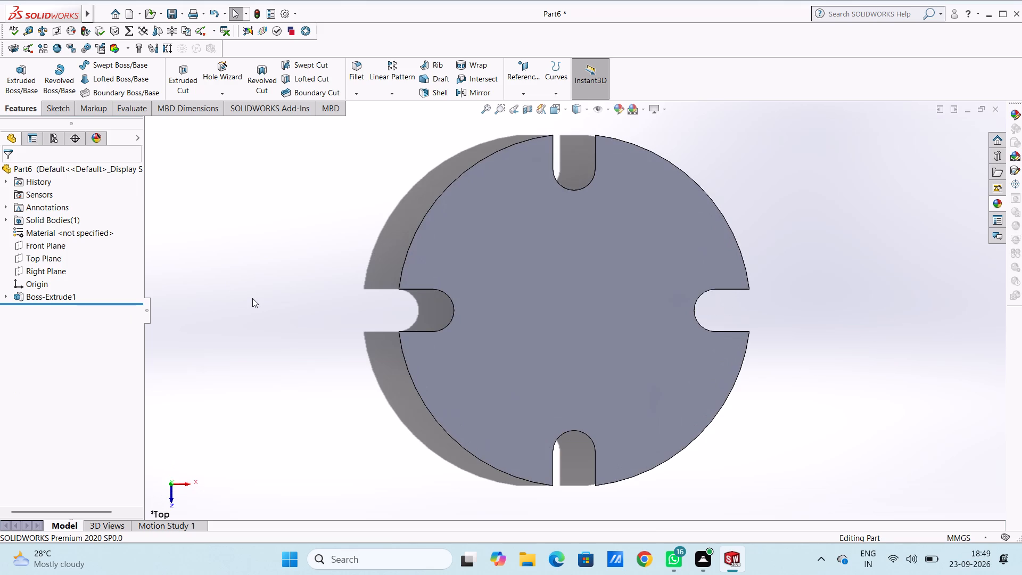
pyautogui.scroll(1, 248, 301)
pyautogui.click(525, 281)
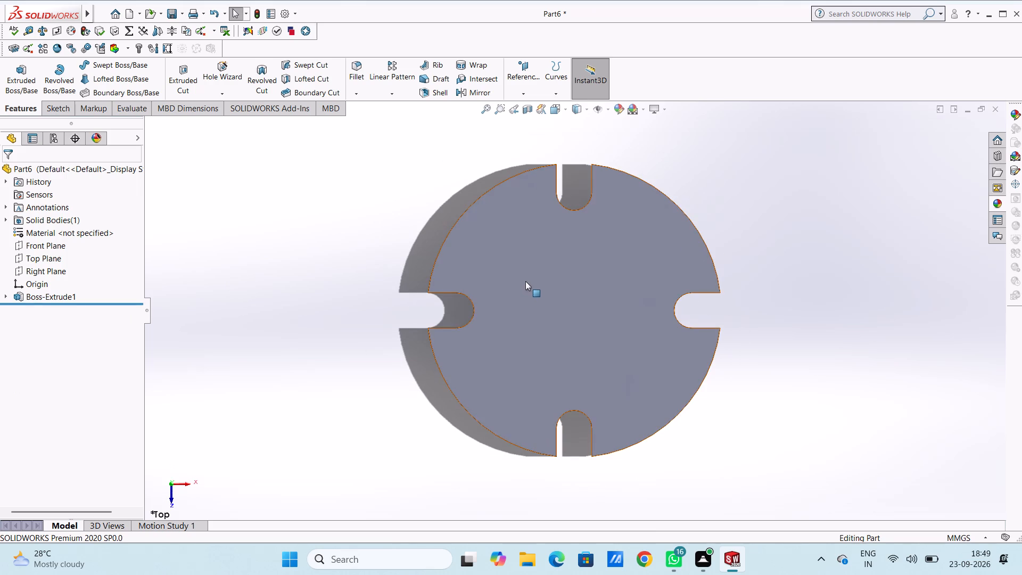
pyautogui.click(572, 249)
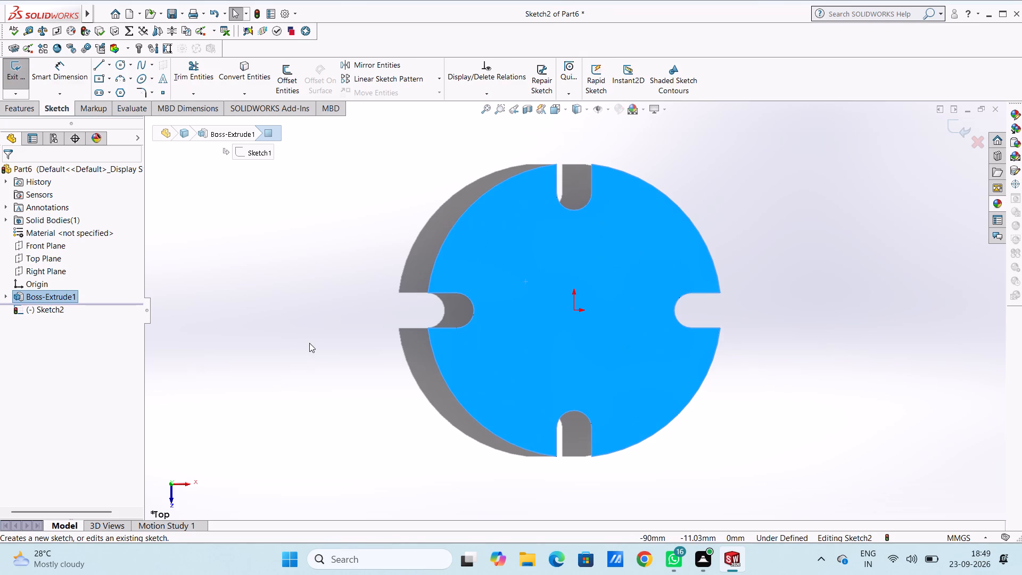
# Undo the new sketch on the disc's top face.
pyautogui.click(309, 343)
pyautogui.scroll(1, 309, 343)
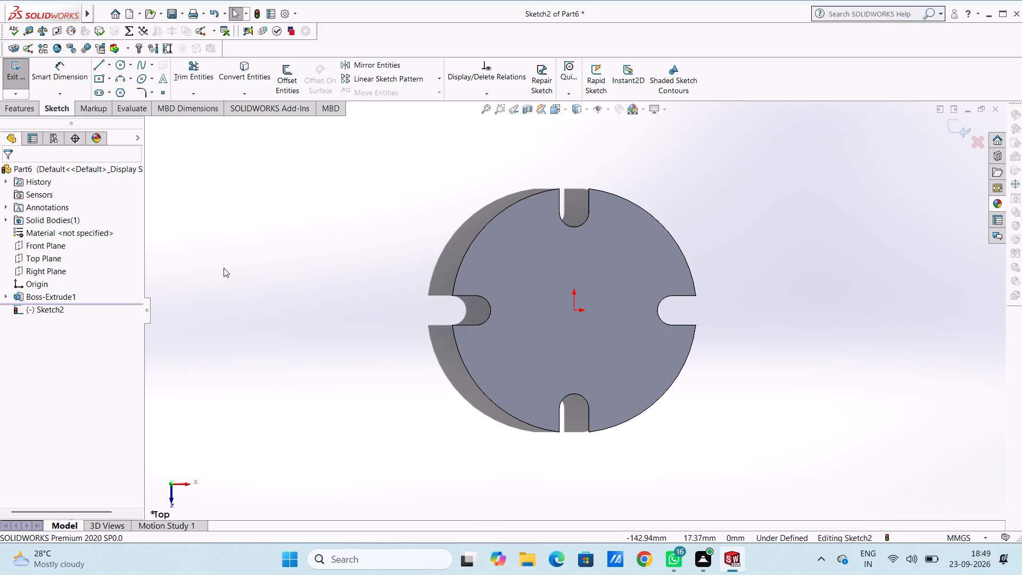
pyautogui.press('Escape')
pyautogui.press('Escape')
pyautogui.hotkey('ctrl', 'z')
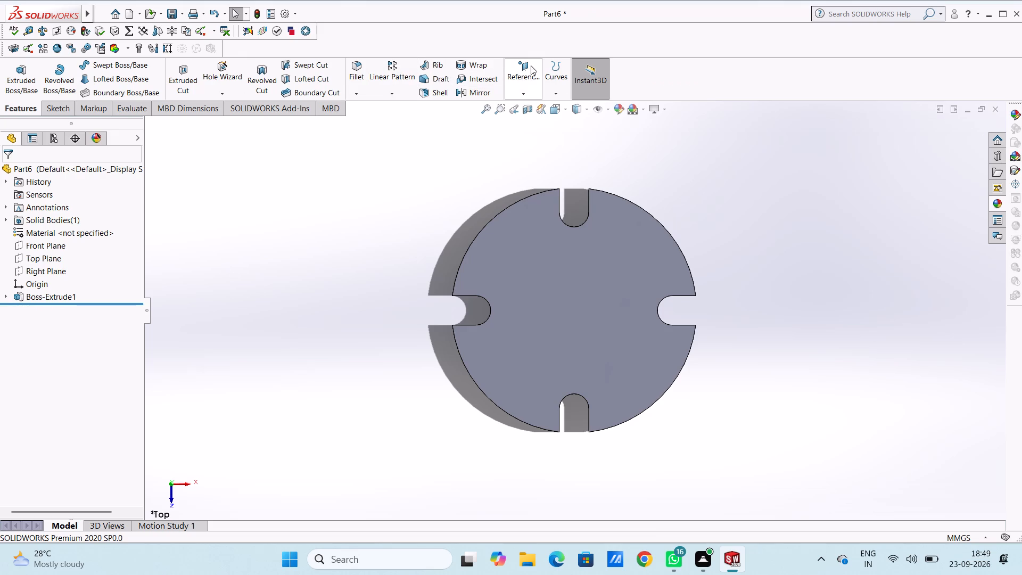
# Create a reference plane offset 50 mm from the Right Plane, tangent to the disc's outer edge.
pyautogui.click(531, 64)
pyautogui.click(539, 108)
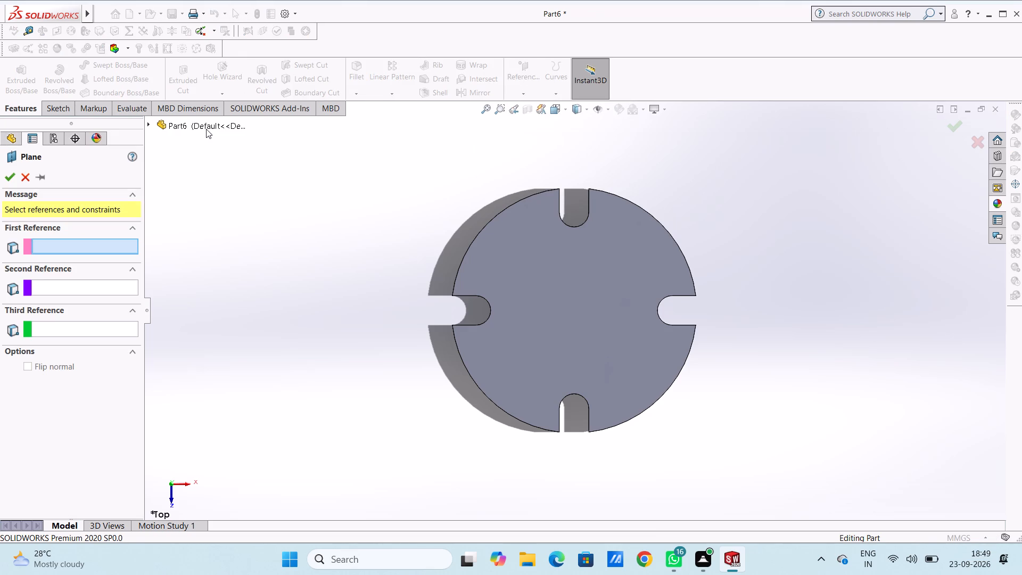
pyautogui.click(206, 128)
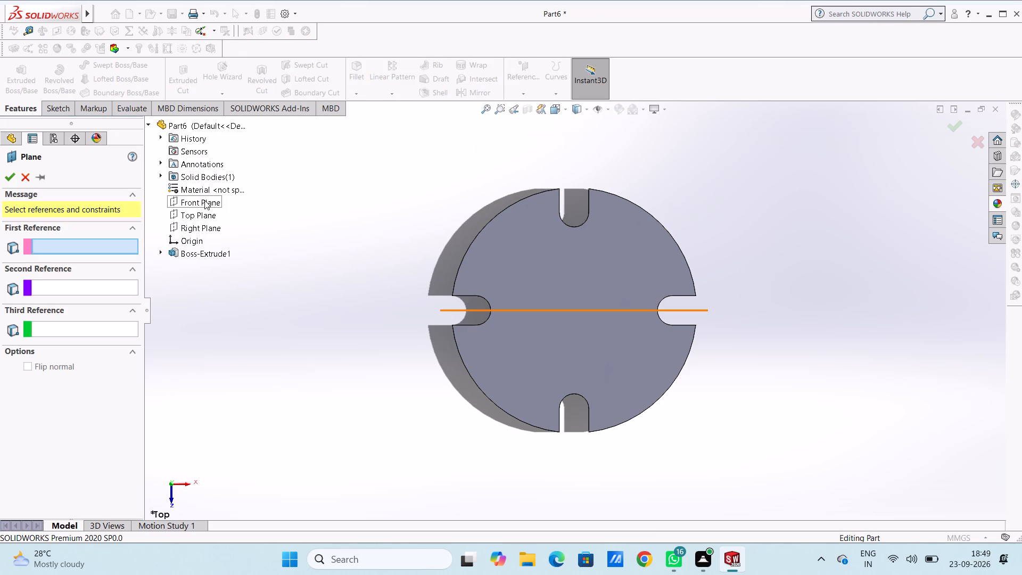
pyautogui.click(201, 233)
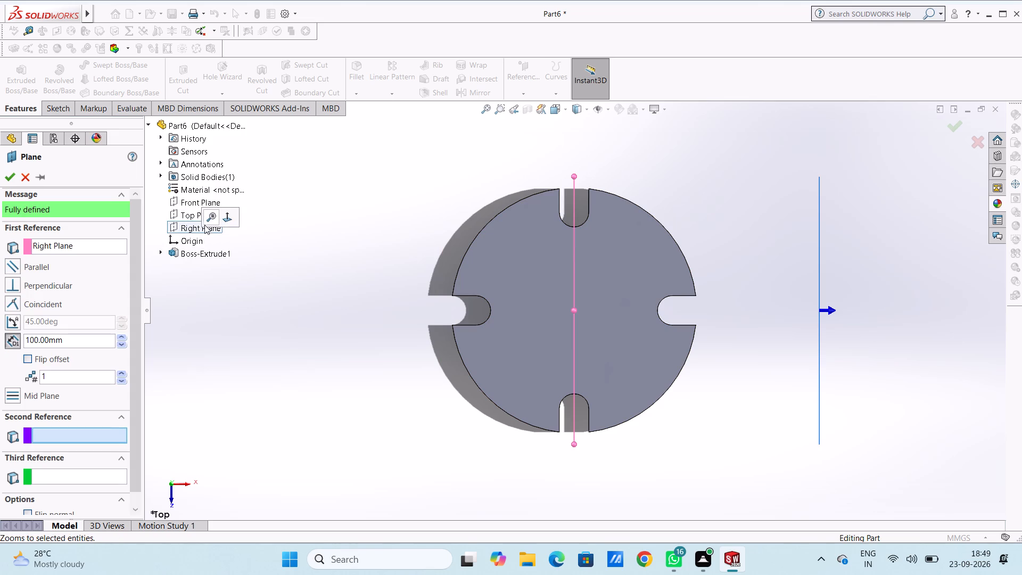
pyautogui.doubleClick(71, 343)
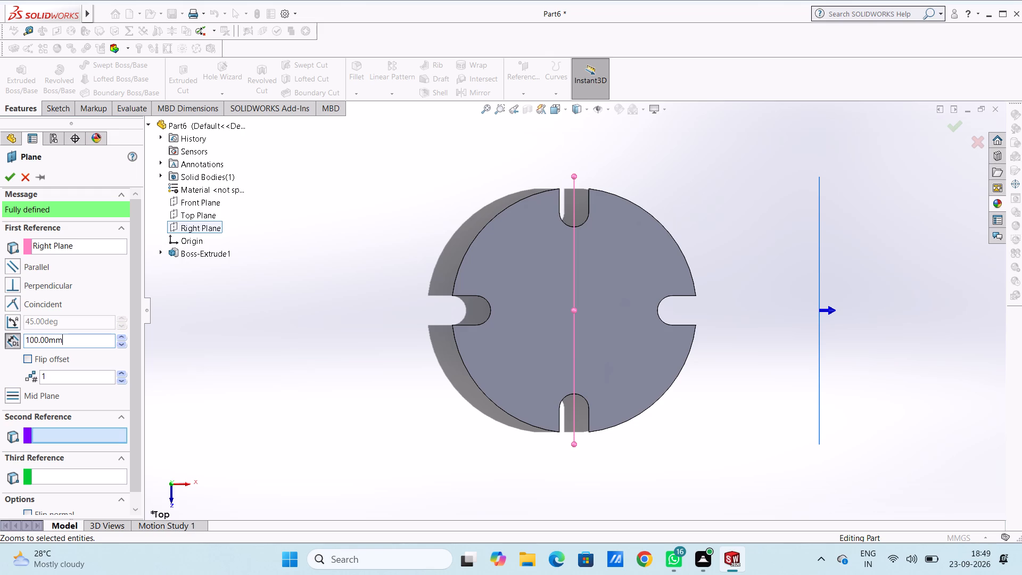
pyautogui.write('50')
pyautogui.press('Return')
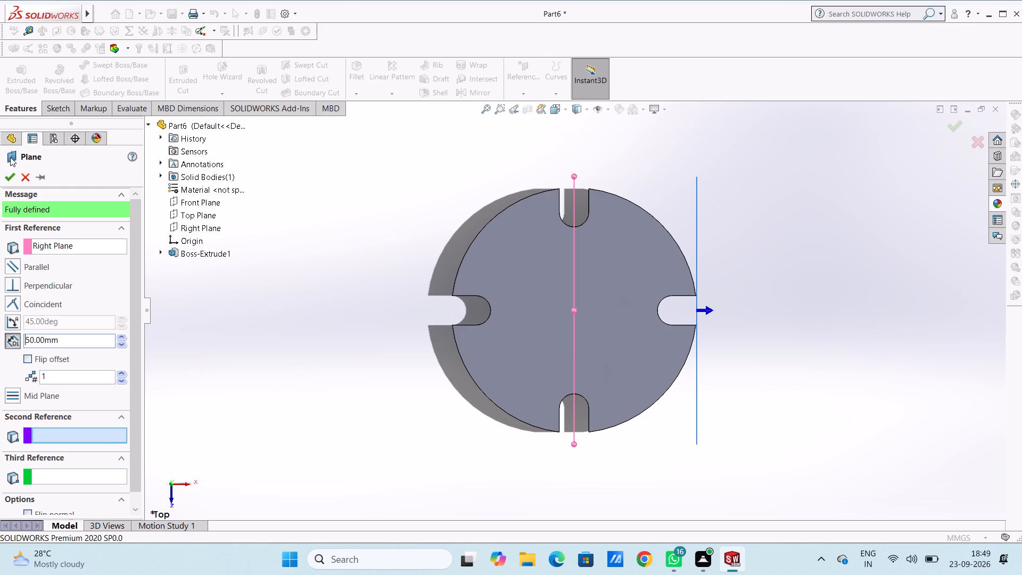
pyautogui.click(9, 179)
pyautogui.click(226, 355)
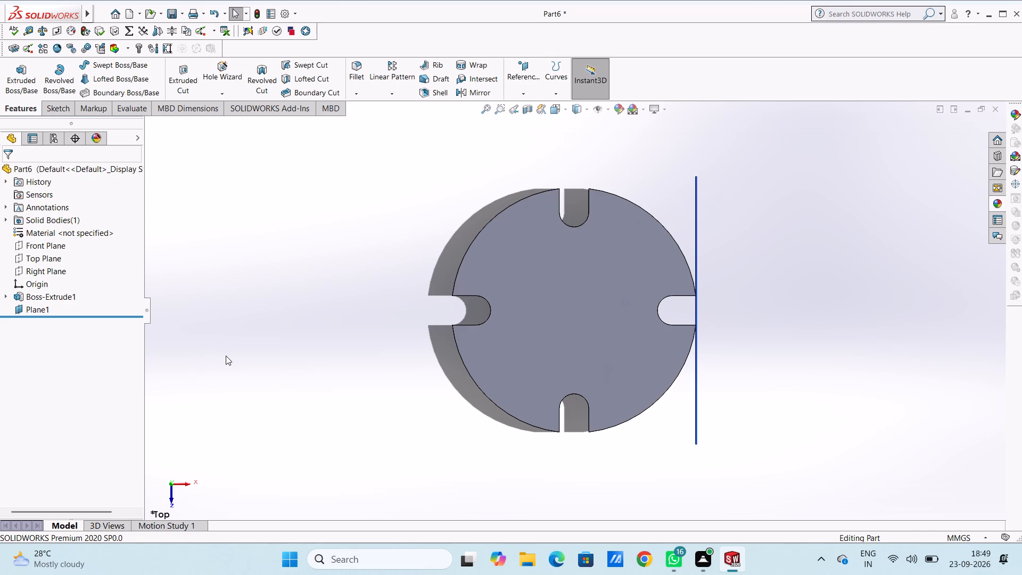
# Start a new sketch on the offset reference plane, viewed from the right.
pyautogui.hotkey('ctrl', '1')
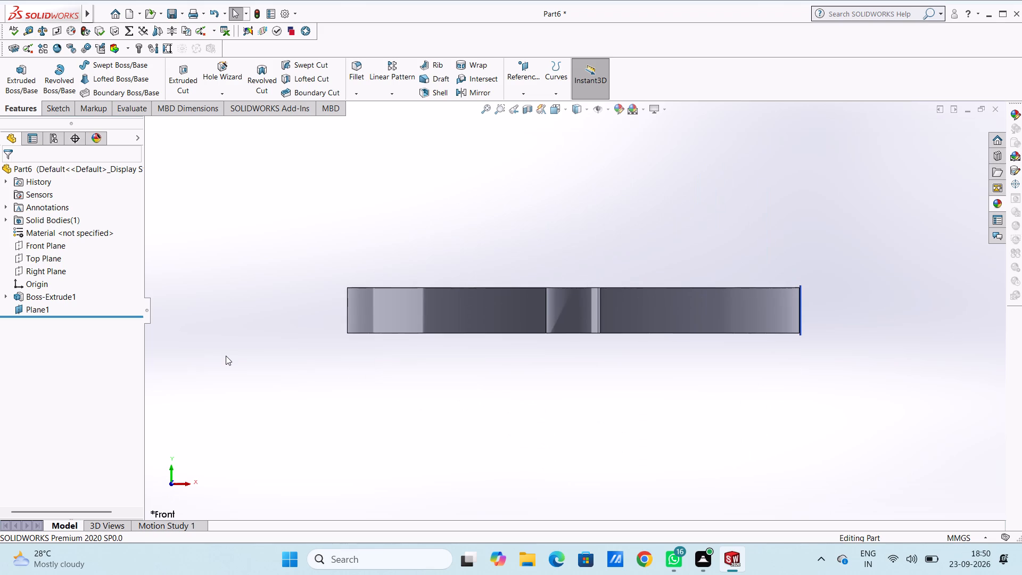
pyautogui.hotkey('ctrl', '3')
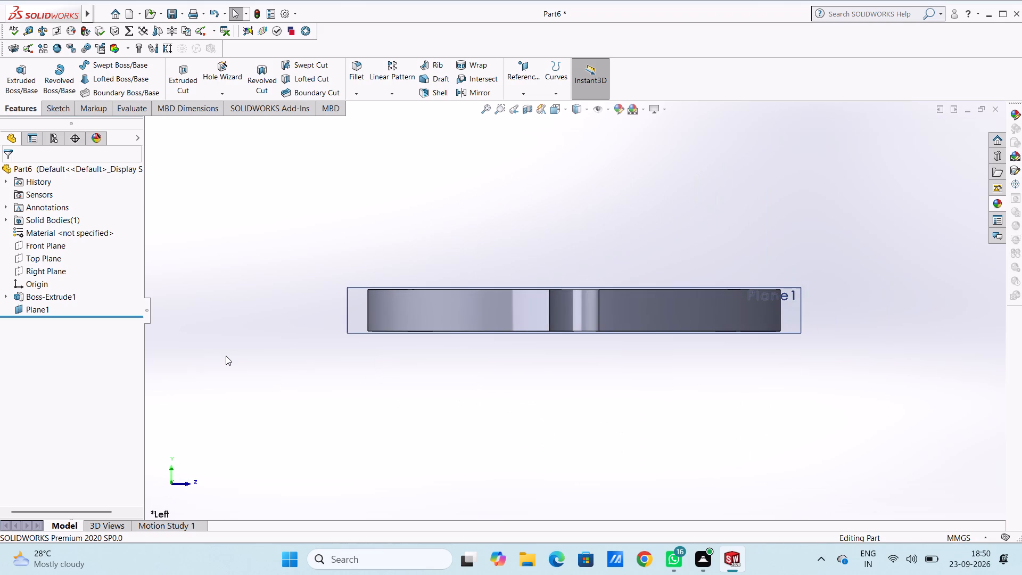
pyautogui.hotkey('ctrl', '4')
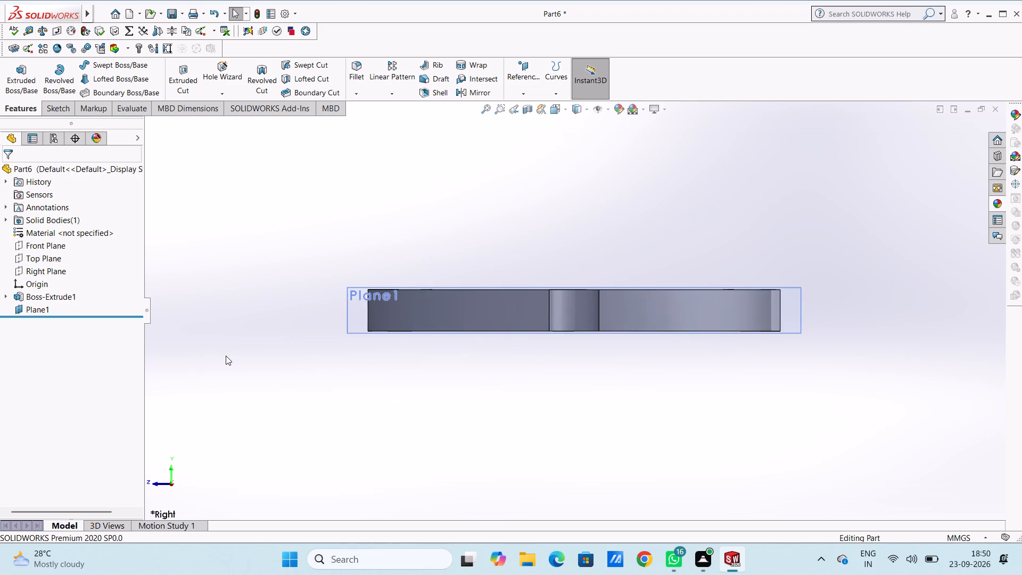
pyautogui.click(352, 321)
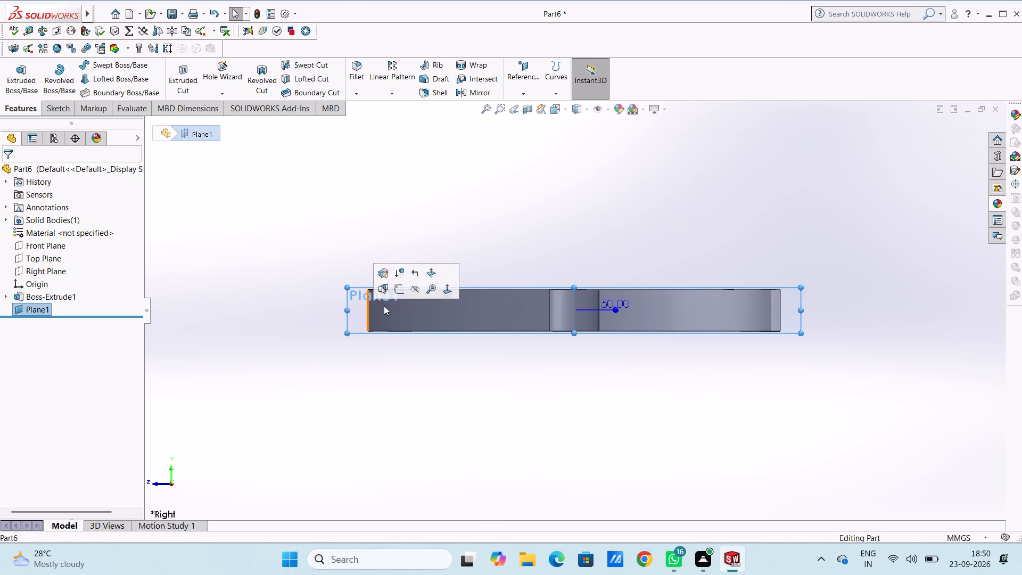
pyautogui.click(397, 292)
pyautogui.click(334, 257)
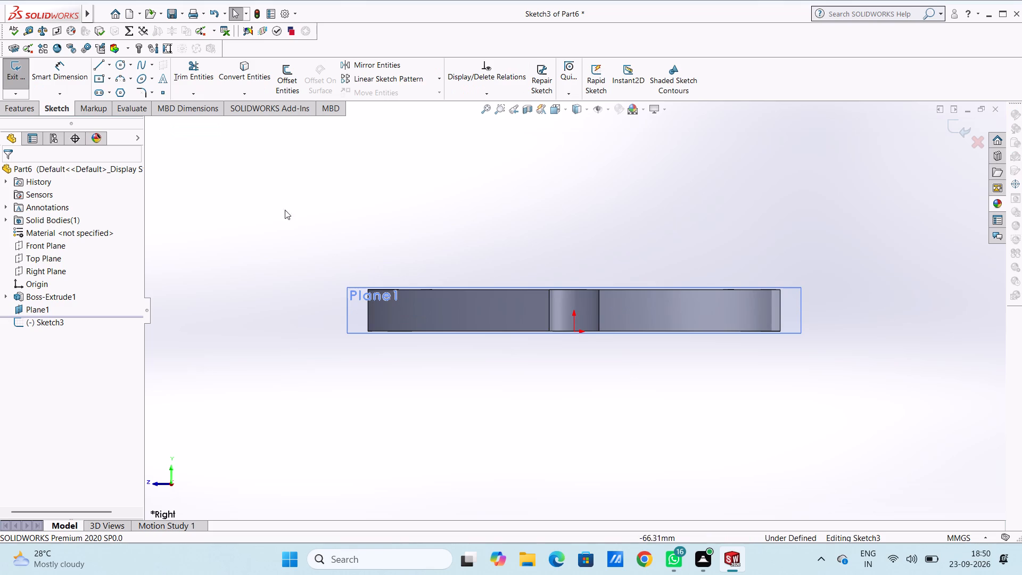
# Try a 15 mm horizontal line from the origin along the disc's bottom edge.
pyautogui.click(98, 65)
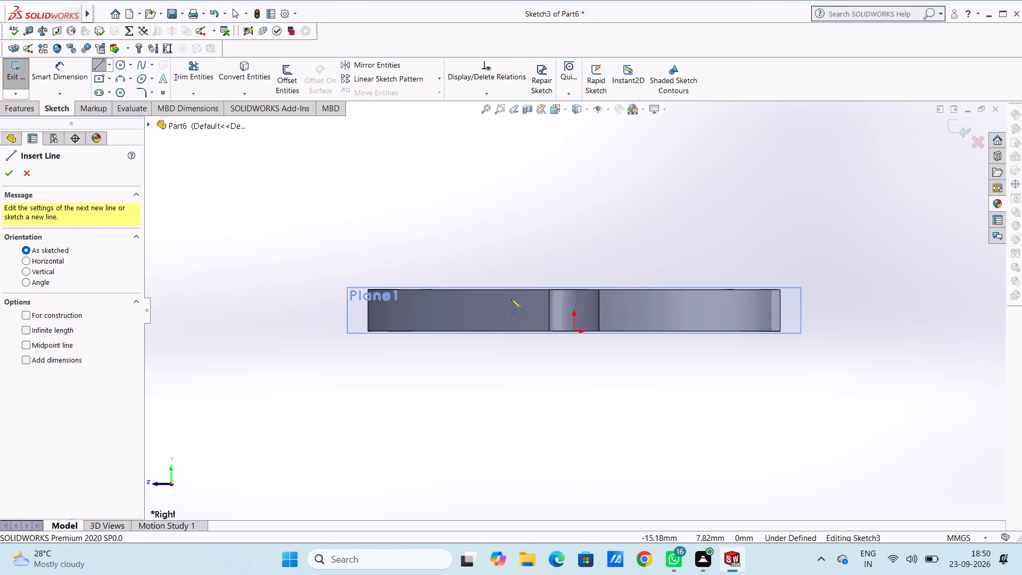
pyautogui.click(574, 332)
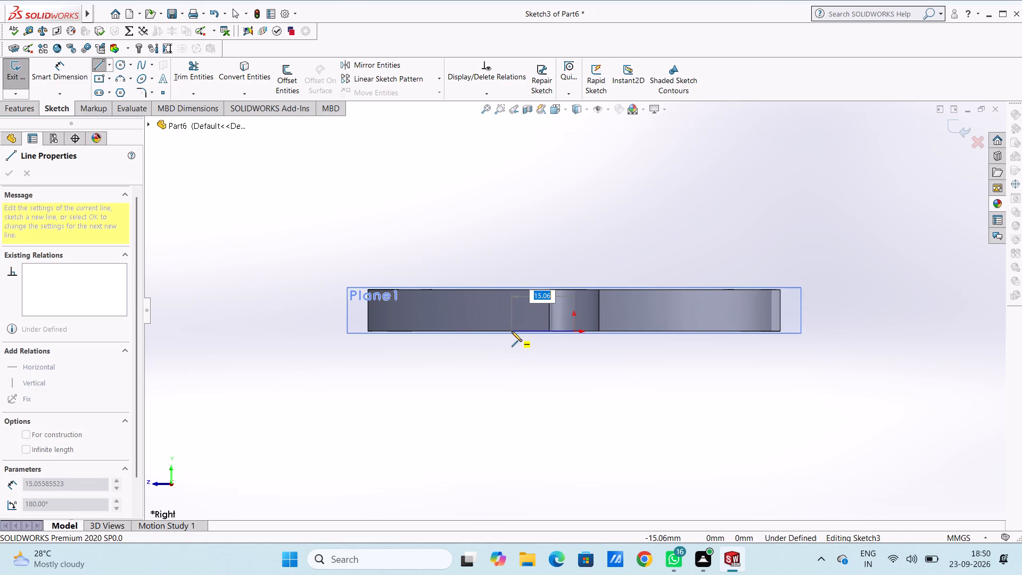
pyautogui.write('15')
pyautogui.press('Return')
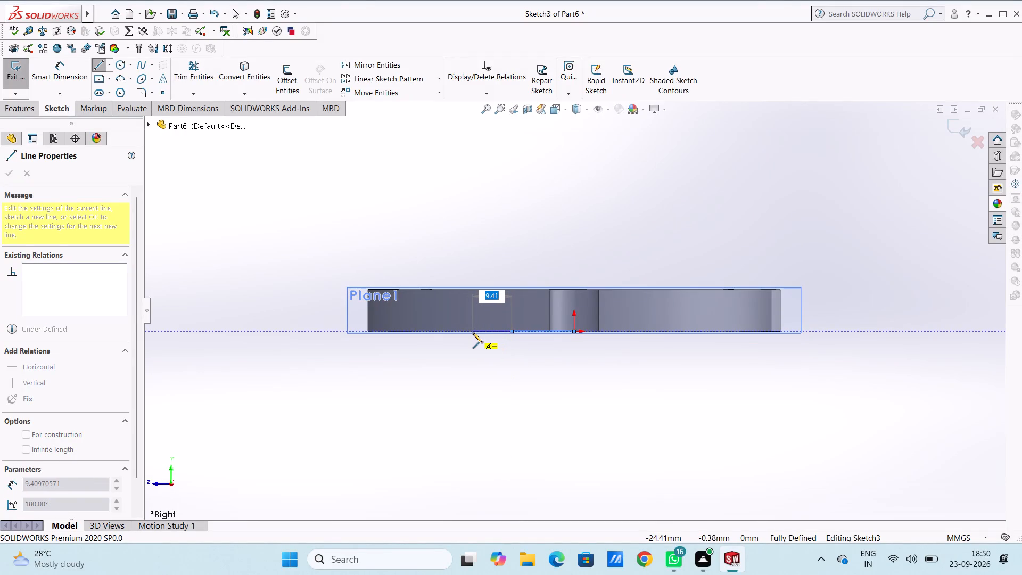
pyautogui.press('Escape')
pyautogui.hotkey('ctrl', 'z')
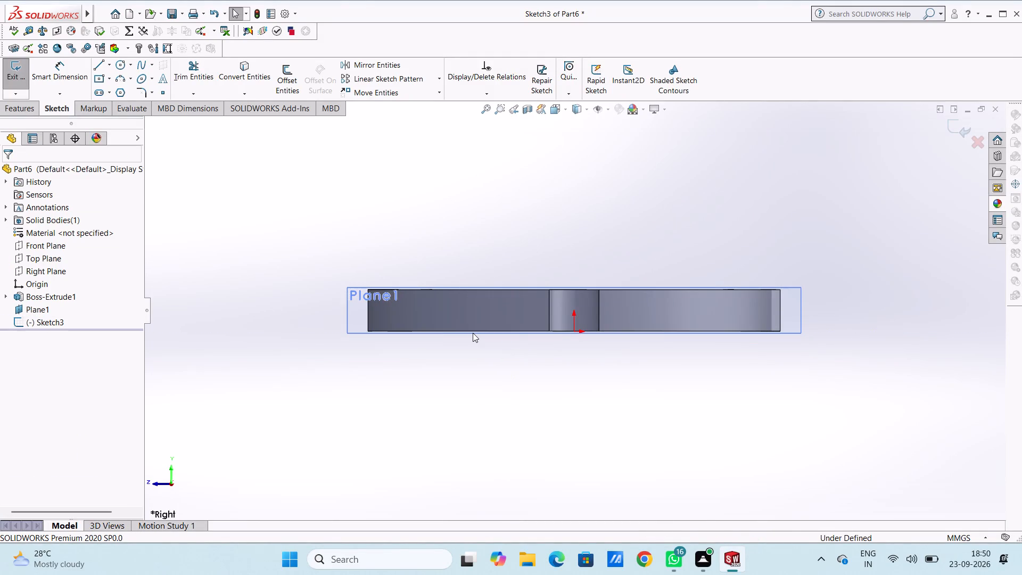
# Sketch a 30 mm horizontal line from the origin toward positive Z, and from its end a 60 mm line back across the origin.
pyautogui.moveTo(524, 230); pyautogui.dragTo(524, 231, button='middle')
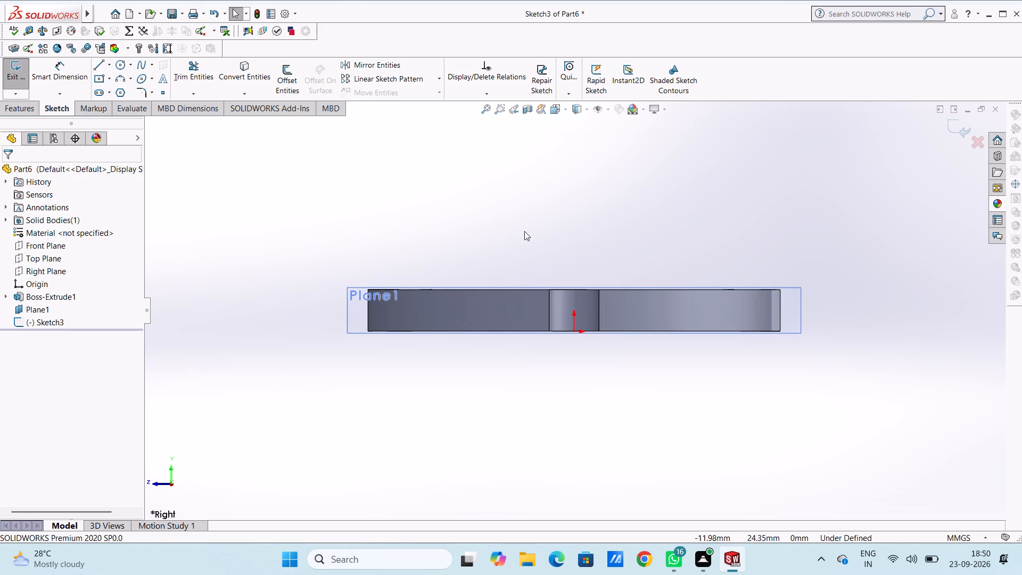
pyautogui.moveTo(524, 231); pyautogui.dragTo(524, 289, button='middle')
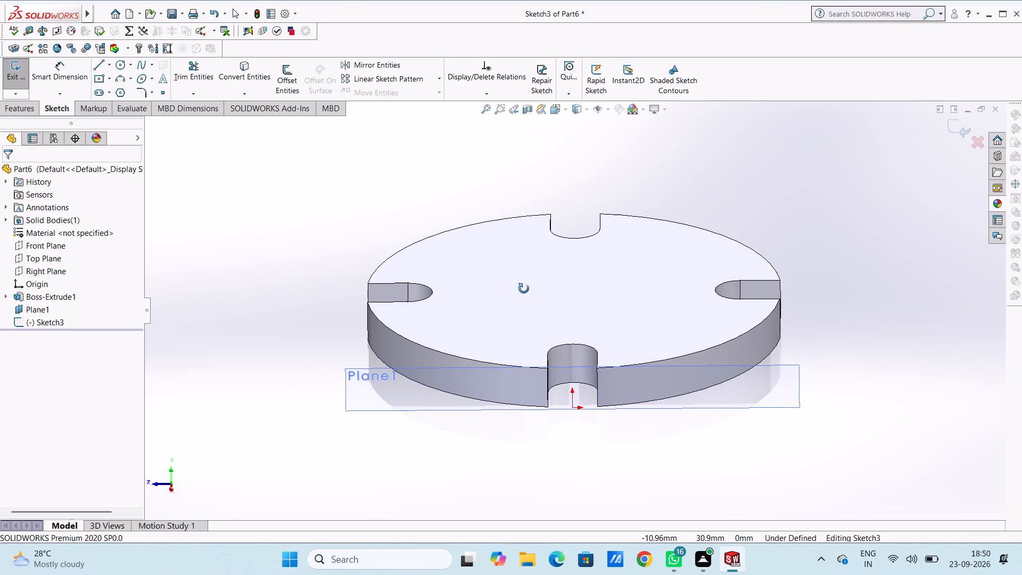
pyautogui.moveTo(524, 289); pyautogui.dragTo(519, 245, button='middle')
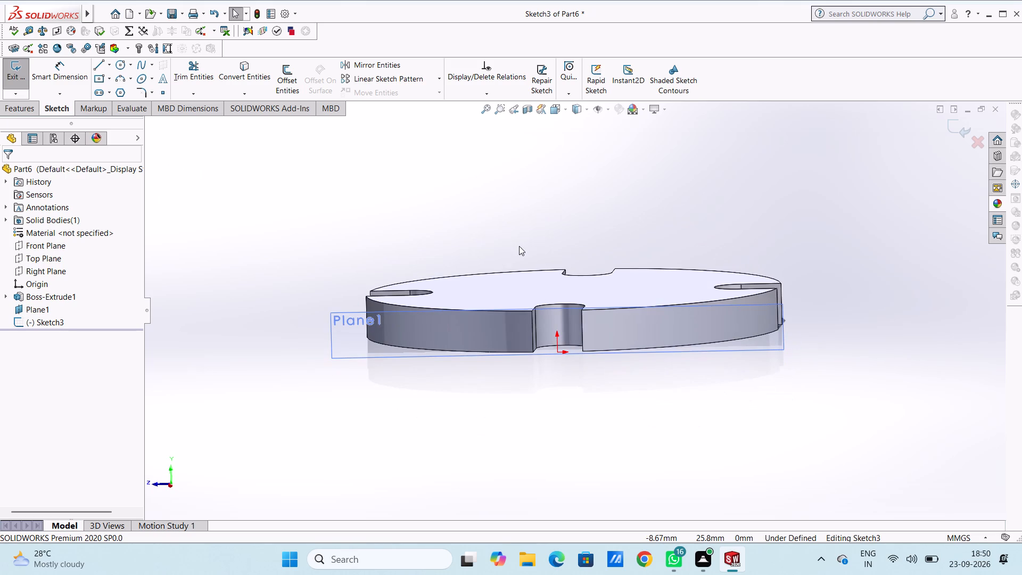
pyautogui.hotkey('ctrl', '4')
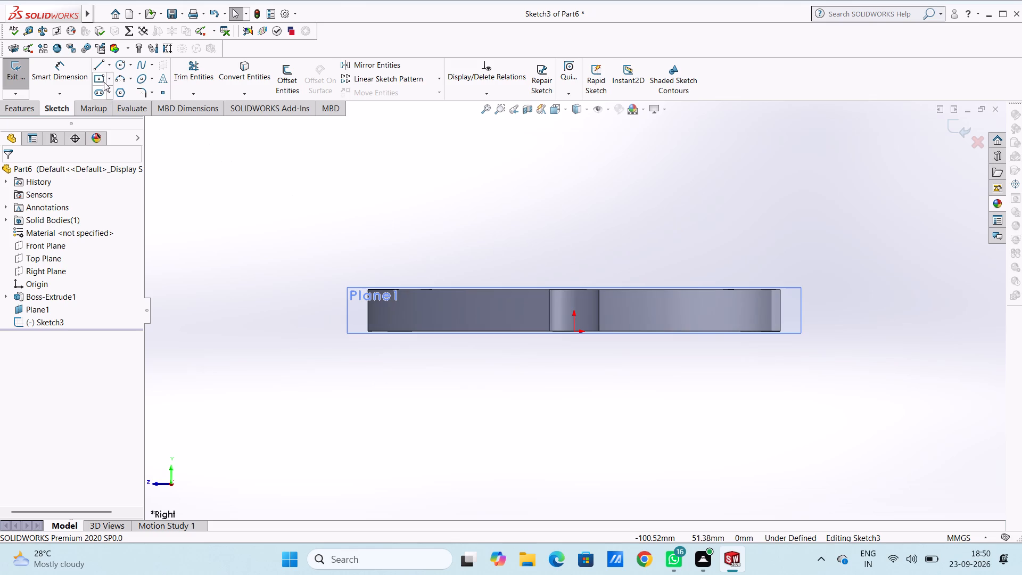
pyautogui.click(98, 64)
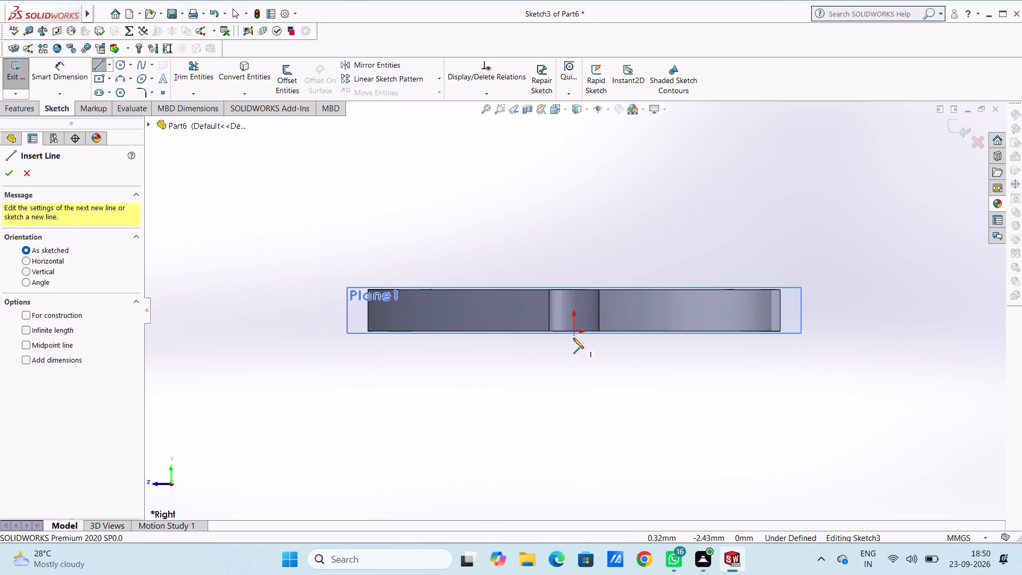
pyautogui.click(573, 331)
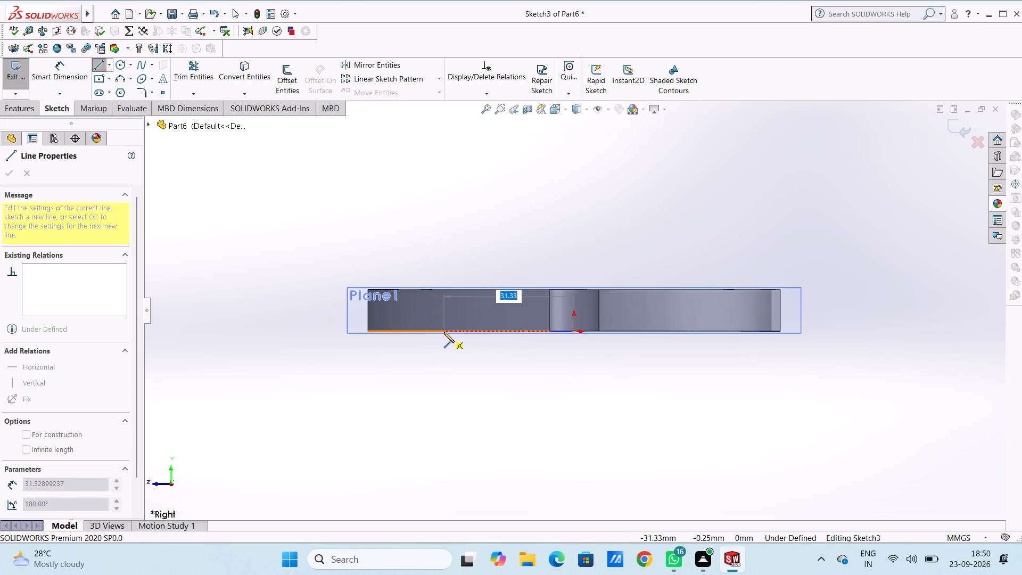
pyautogui.write('30')
pyautogui.press('Return')
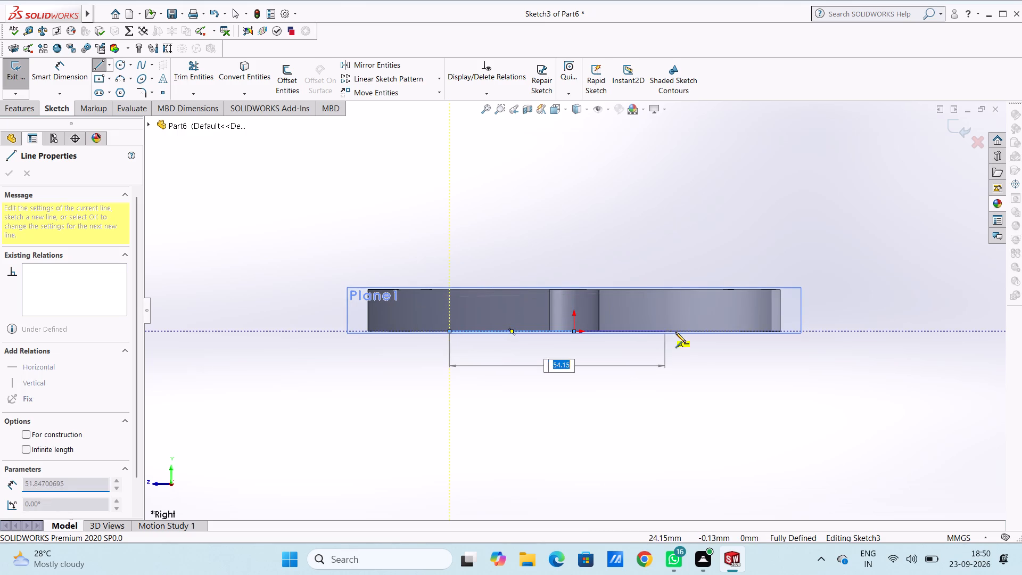
pyautogui.write('60')
pyautogui.press('Return')
pyautogui.press('Escape')
pyautogui.press('Escape')
pyautogui.press('Escape')
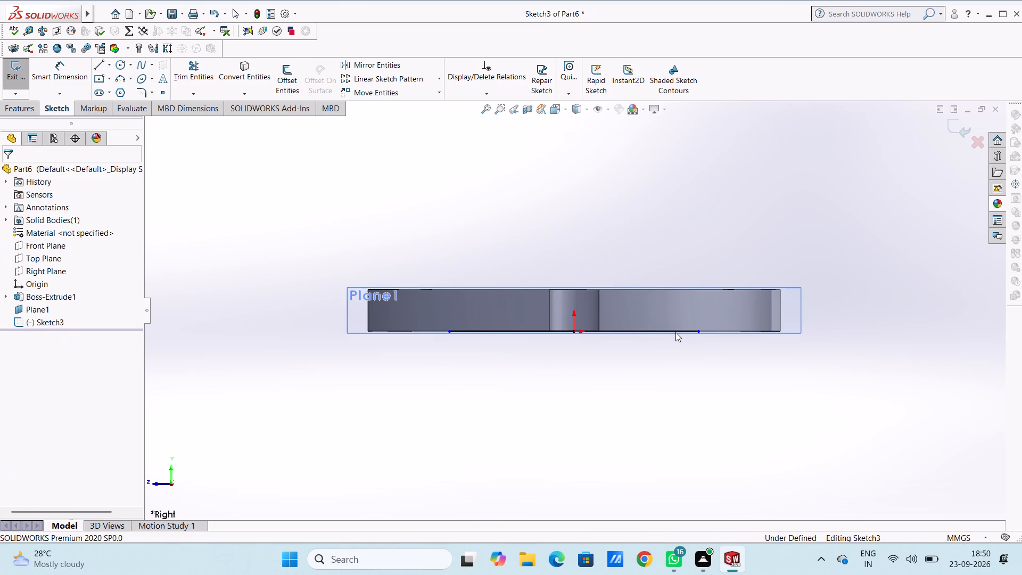
# Delete the 30 mm line, keeping the 60 mm line centred on the origin.
pyautogui.click(501, 331)
pyautogui.press('Delete')
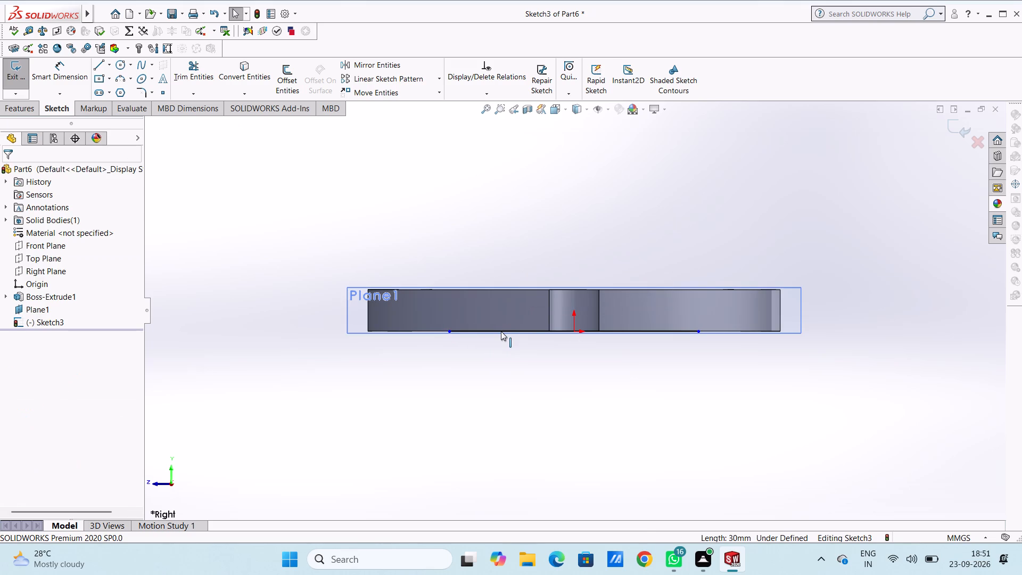
# Draw a corner rectangle 60 mm wide and 5 mm high upward from the 60 mm base line's positive-Z endpoint.
pyautogui.click(108, 80)
pyautogui.click(104, 93)
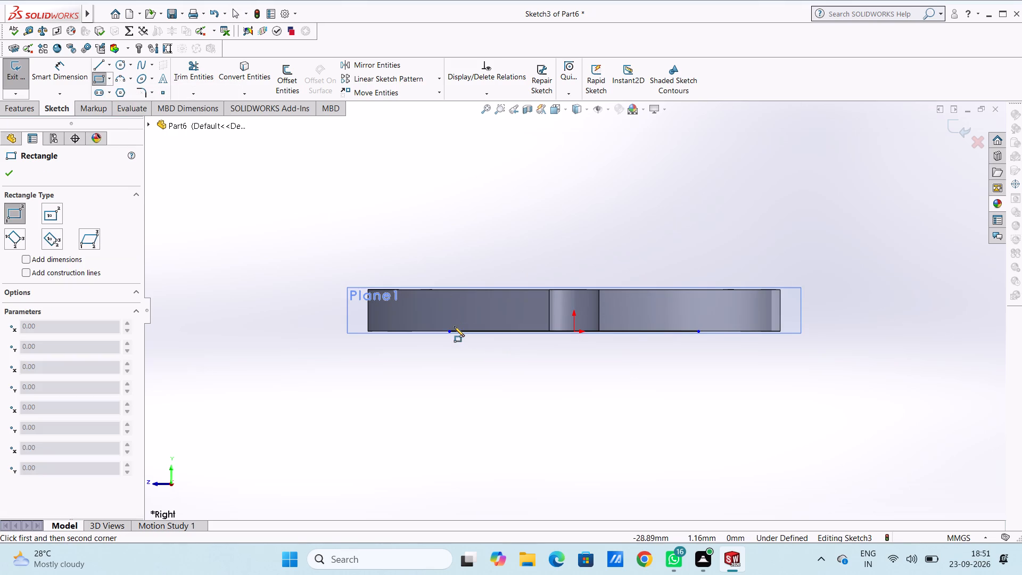
pyautogui.click(451, 334)
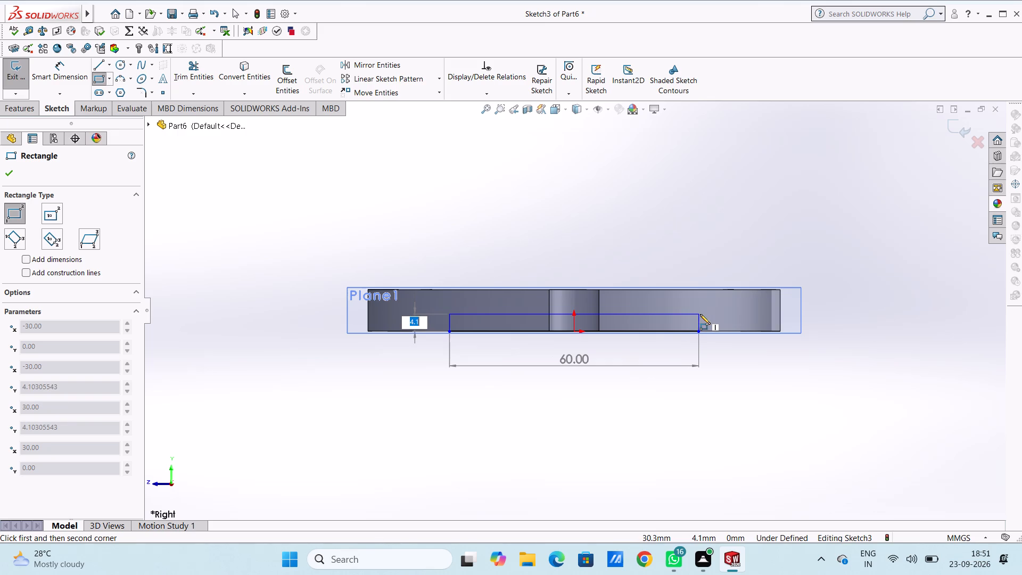
pyautogui.press('5')
pyautogui.press('Return')
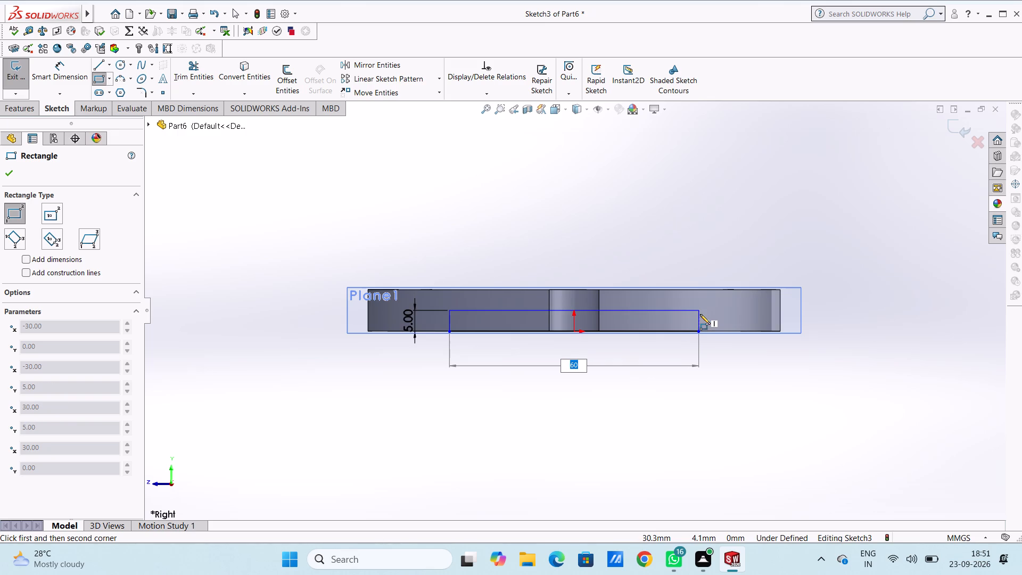
pyautogui.press('Return')
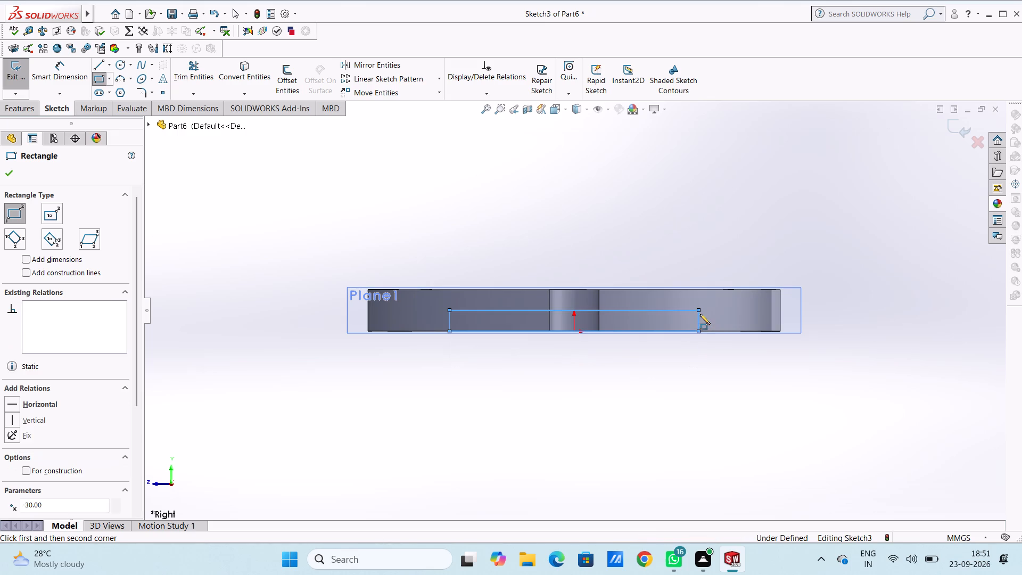
pyautogui.press('Escape')
pyautogui.press('Escape')
pyautogui.press('Escape')
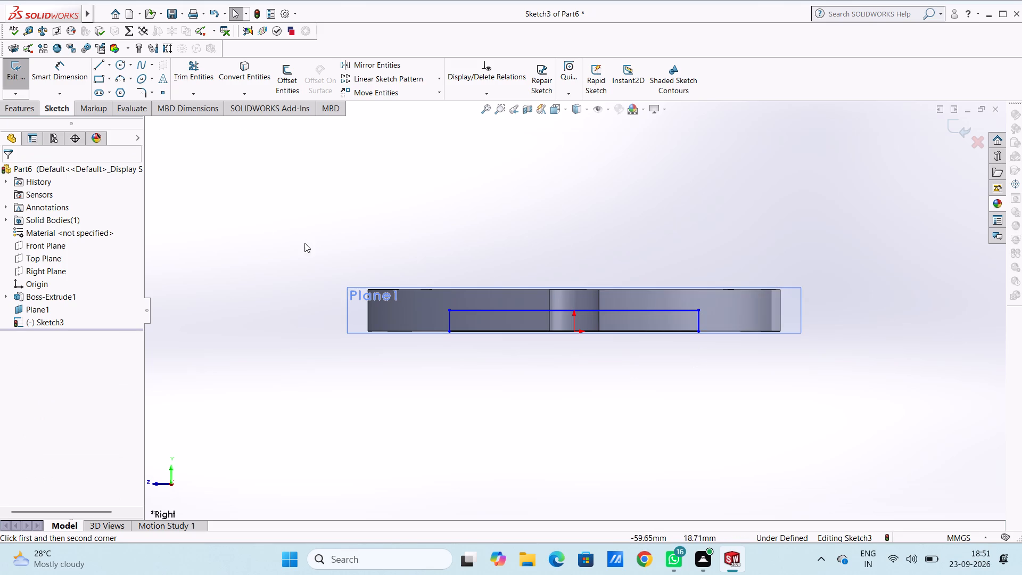
# Dimension the rectangle's height on its positive-Z vertical side.
pyautogui.click(60, 72)
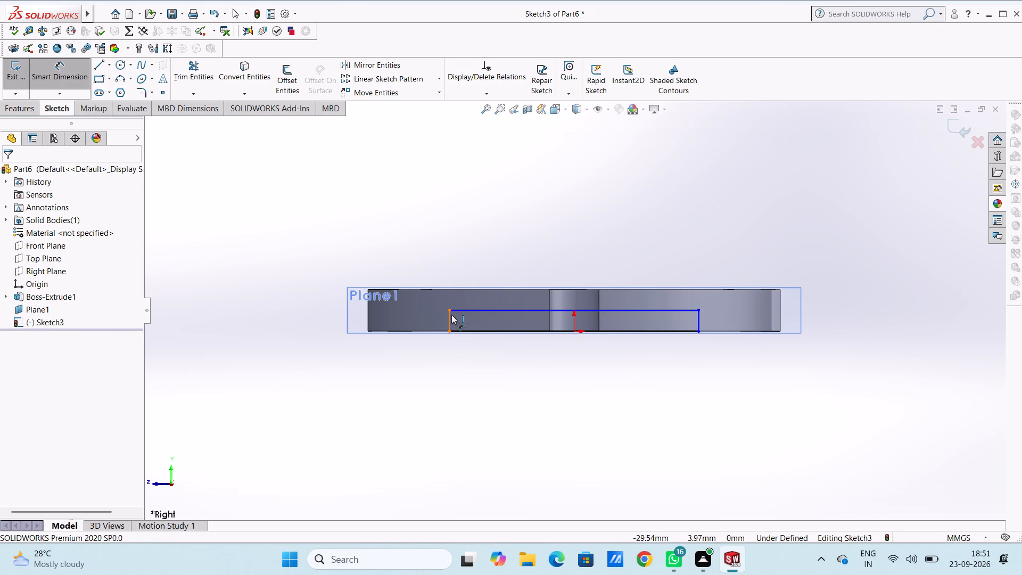
pyautogui.click(451, 314)
pyautogui.click(217, 307)
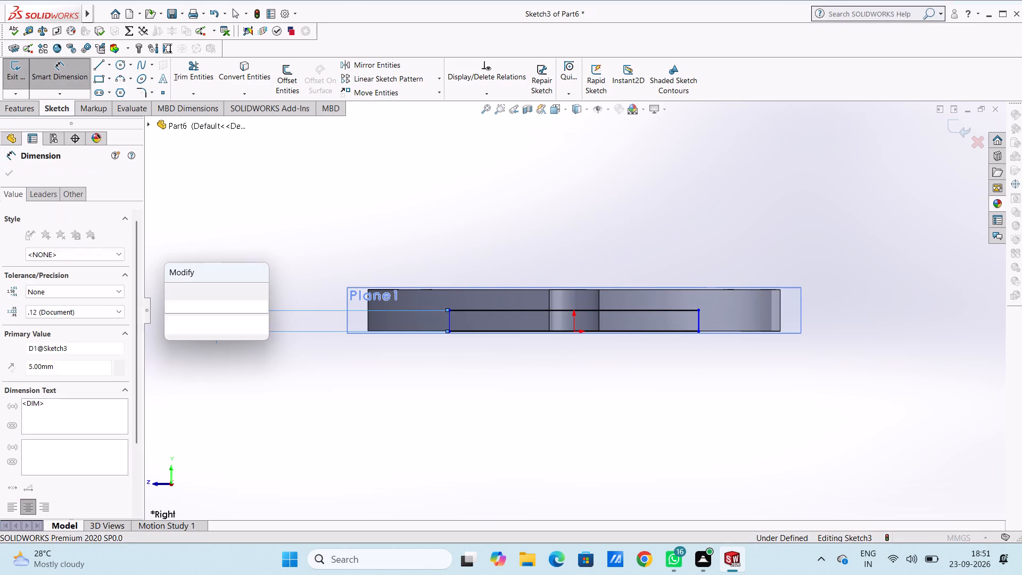
pyautogui.click(174, 284)
pyautogui.click(189, 252)
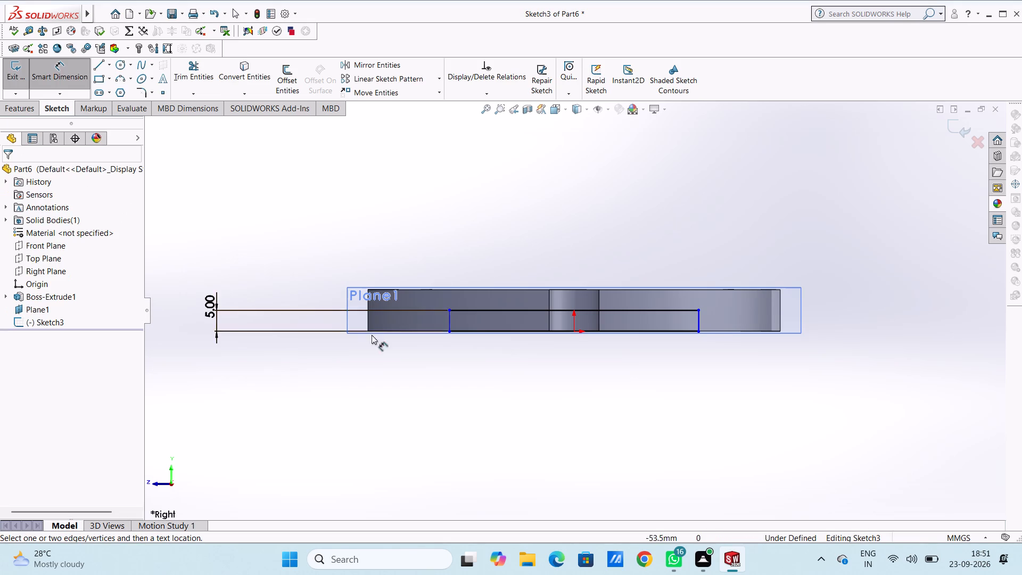
# Dimension the lengths of the rectangle's lower and upper horizontal sides.
pyautogui.click(613, 331)
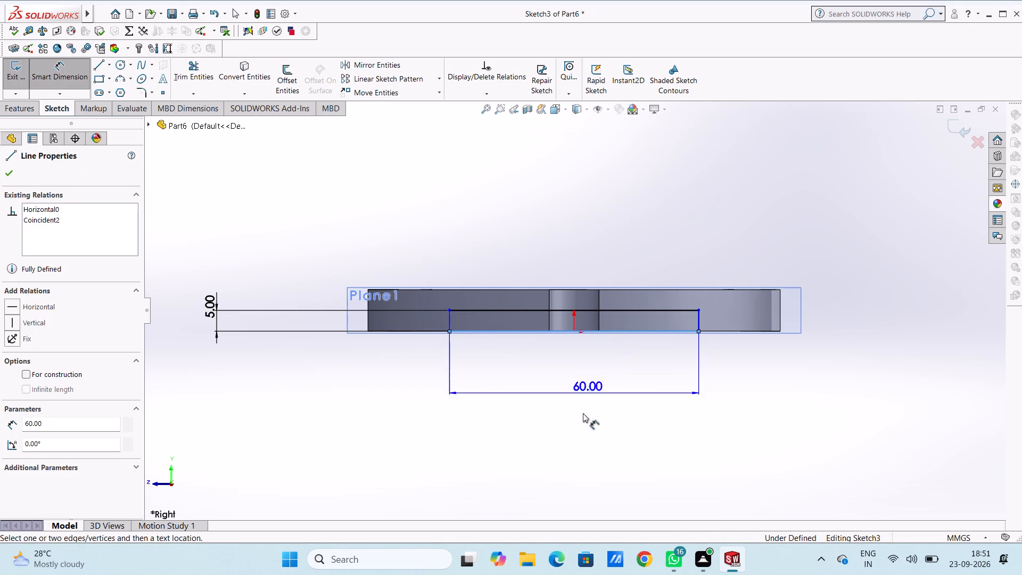
pyautogui.click(579, 423)
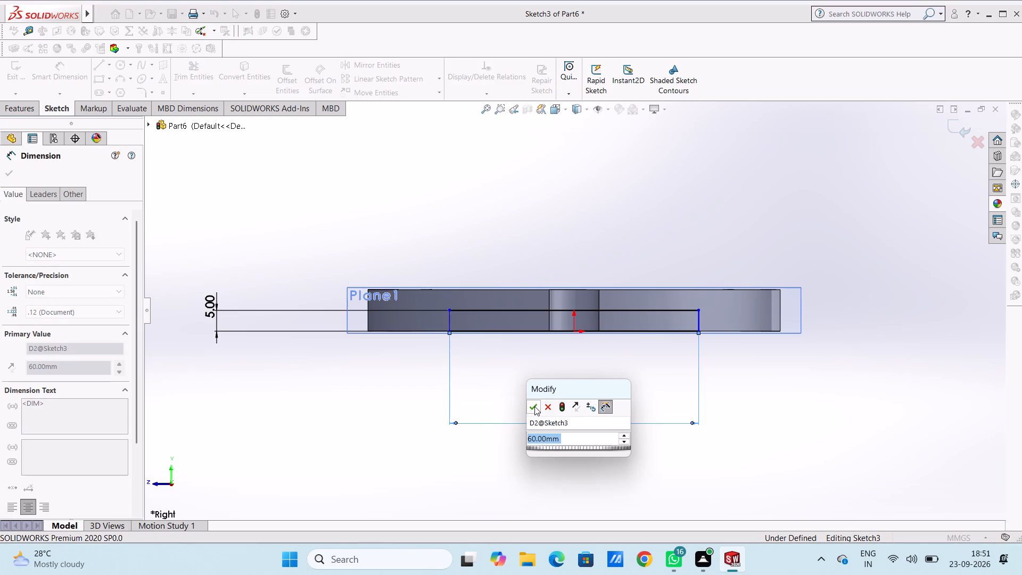
pyautogui.click(534, 406)
pyautogui.click(490, 384)
pyautogui.click(499, 309)
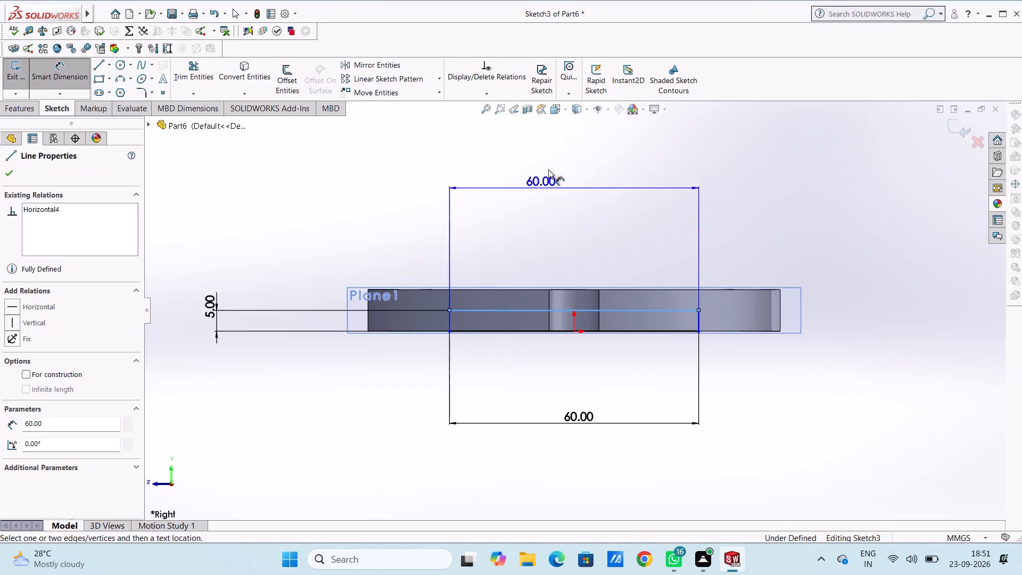
pyautogui.click(550, 160)
pyautogui.click(502, 143)
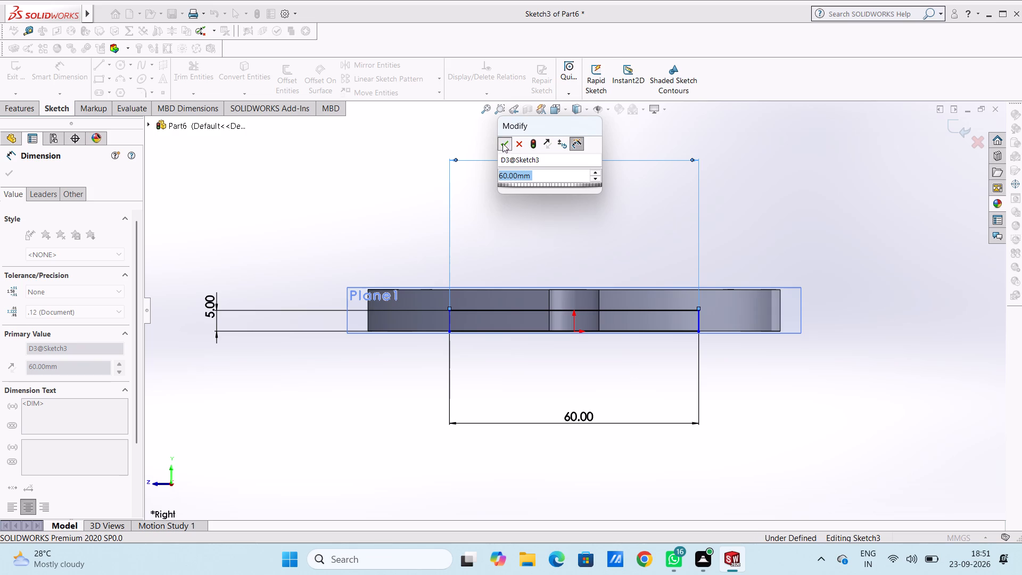
pyautogui.click(450, 142)
pyautogui.press('Escape')
pyautogui.press('Escape')
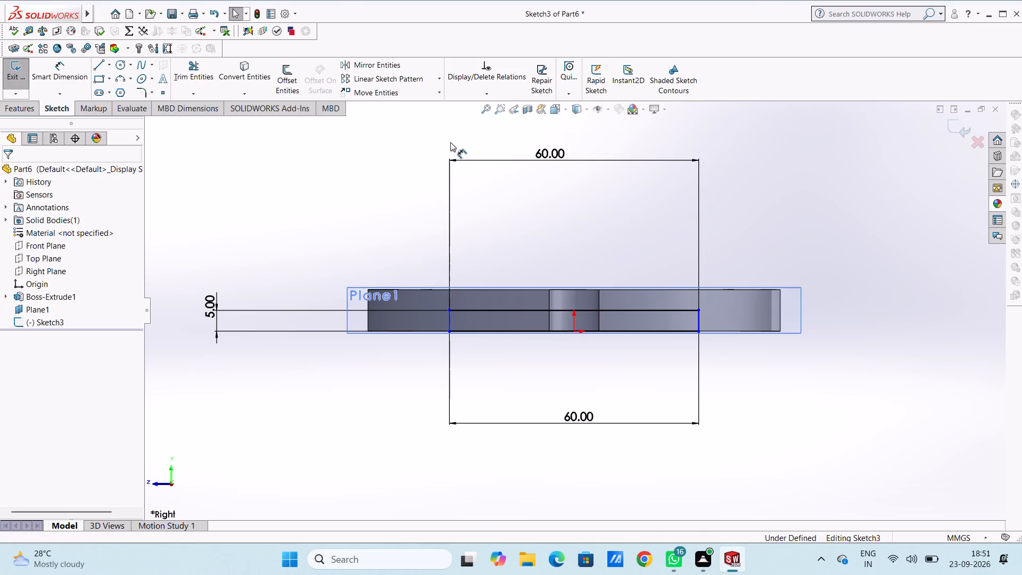
# Cut-extrude the 60 × 5 mm rectangle region through the disc with a blind depth of 200 mm.
pyautogui.scroll(1, 450, 142)
pyautogui.moveTo(497, 176); pyautogui.dragTo(469, 188, button='middle')
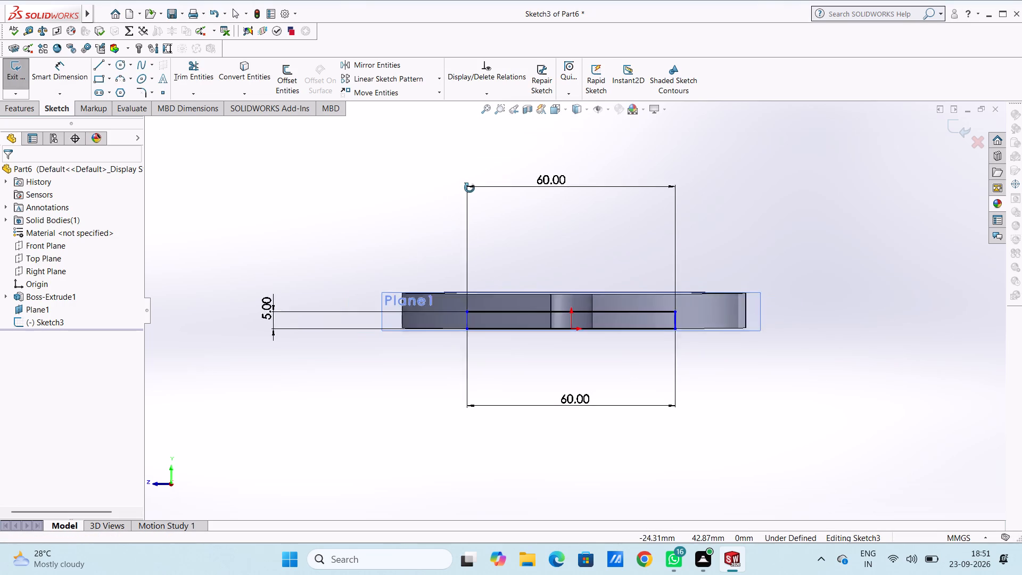
pyautogui.moveTo(469, 188); pyautogui.dragTo(479, 236, button='middle')
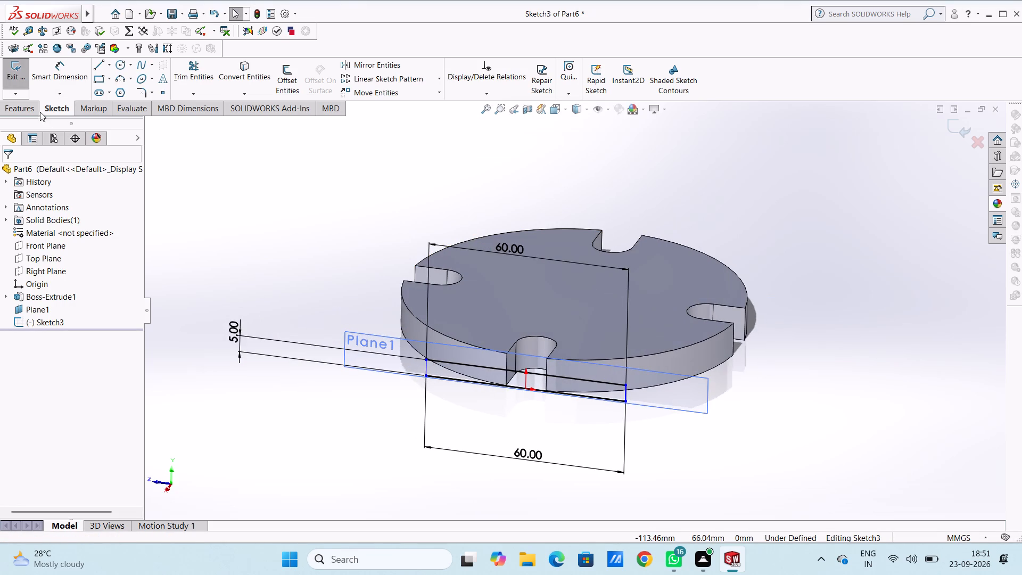
pyautogui.click(21, 110)
pyautogui.click(189, 73)
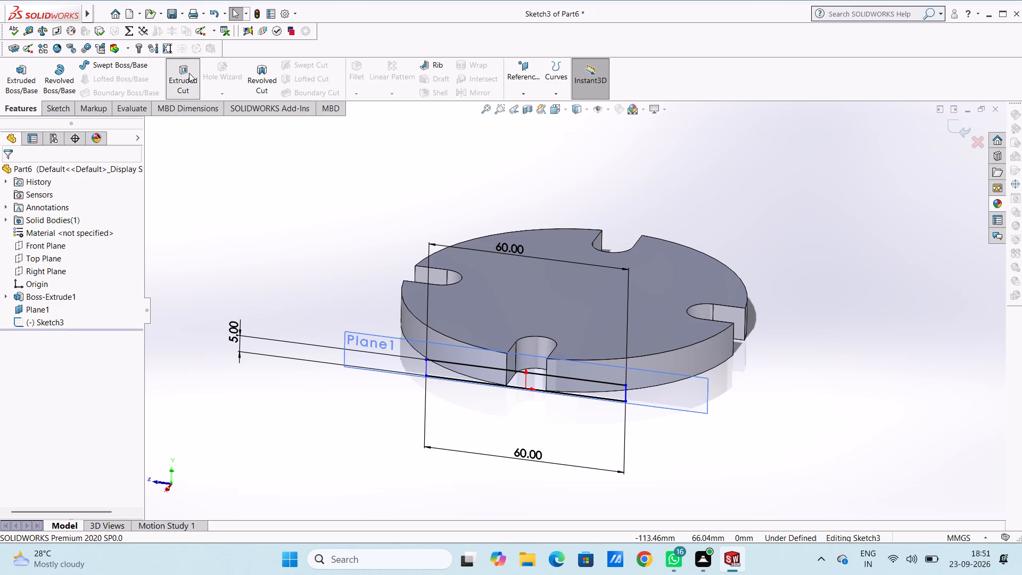
pyautogui.click(457, 369)
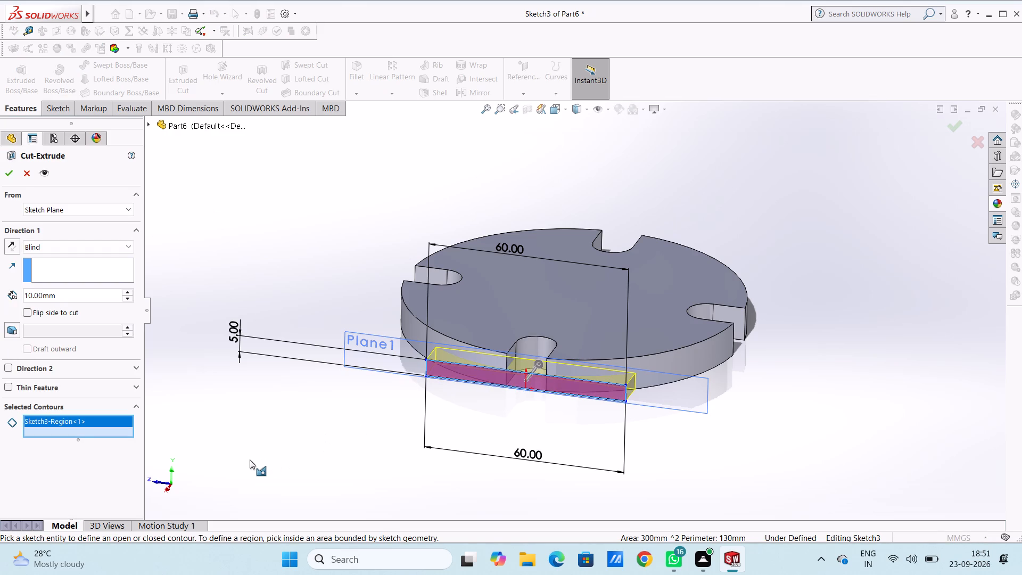
pyautogui.doubleClick(73, 297)
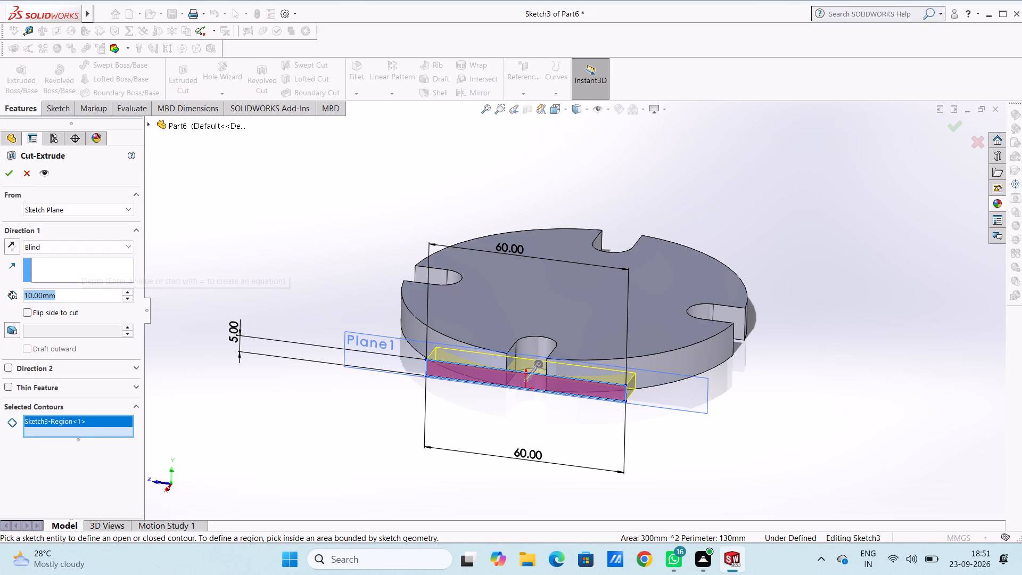
pyautogui.write('200')
pyautogui.press('Return')
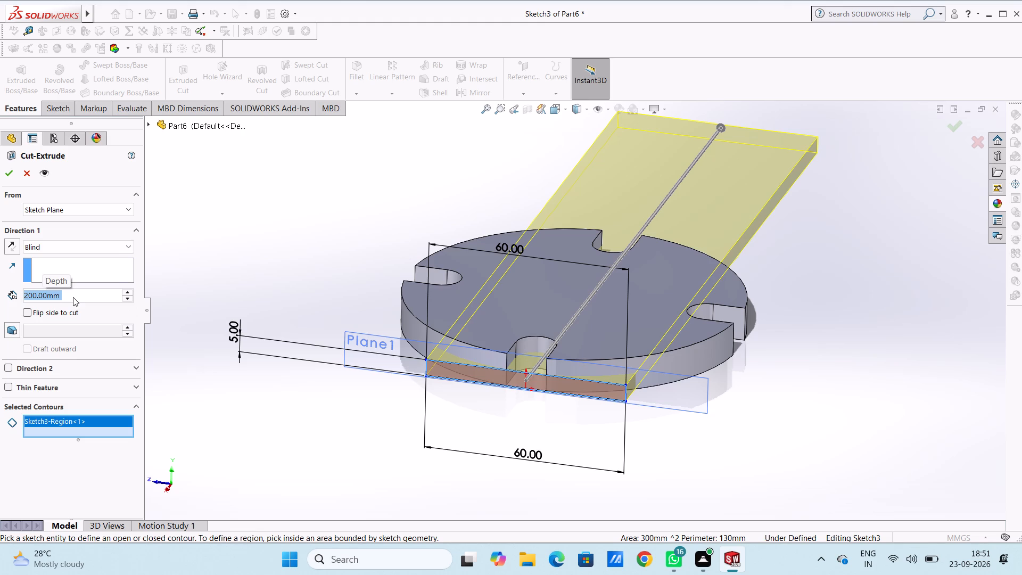
pyautogui.click(11, 175)
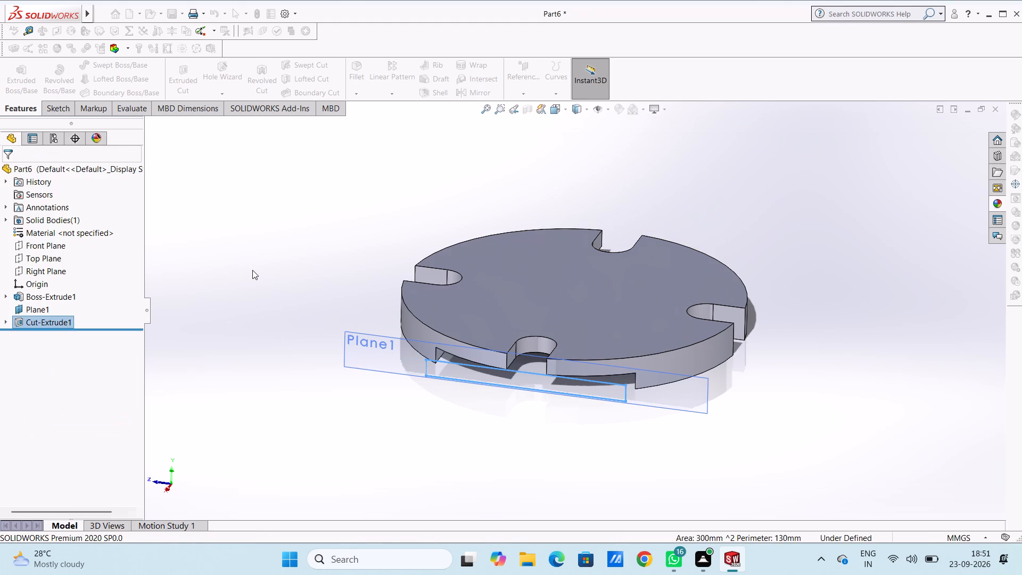
pyautogui.click(252, 270)
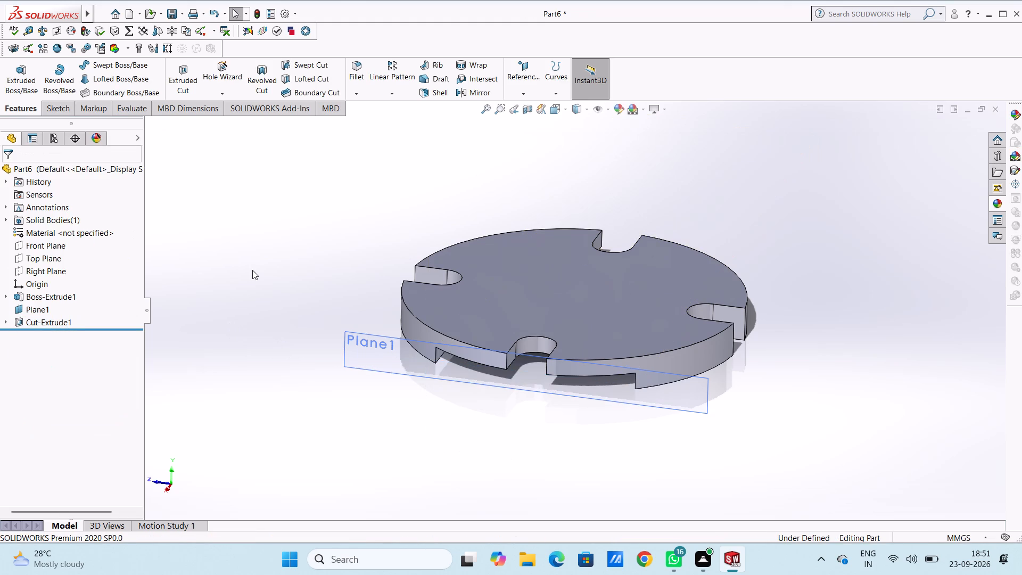
# Hide the offset plane used for the cut's sketch.
pyautogui.click(24, 310)
pyautogui.click(50, 295)
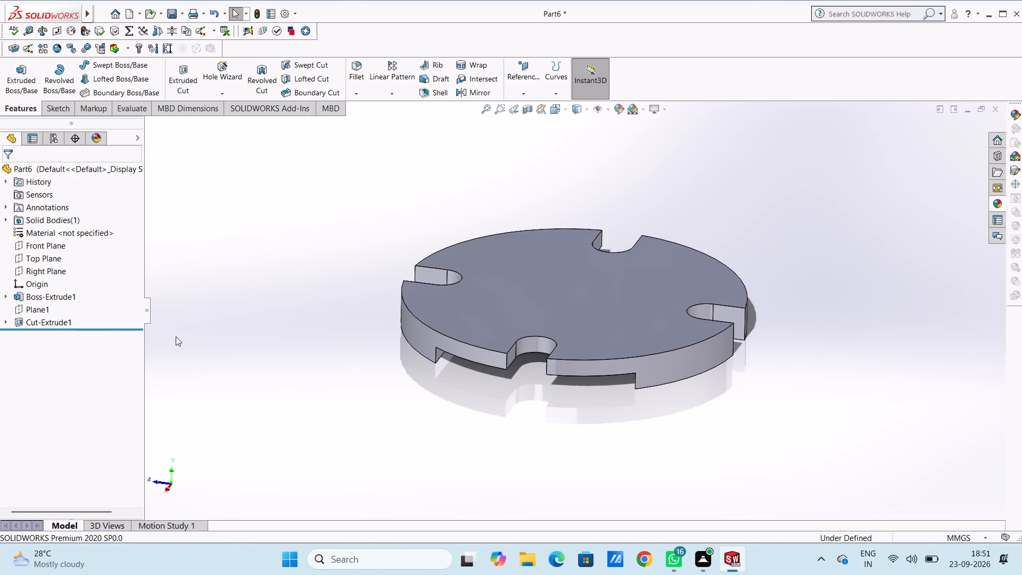
# Create a reference plane offset 50 mm from the Front Plane toward positive Z.
pyautogui.hotkey('ctrl', '7')
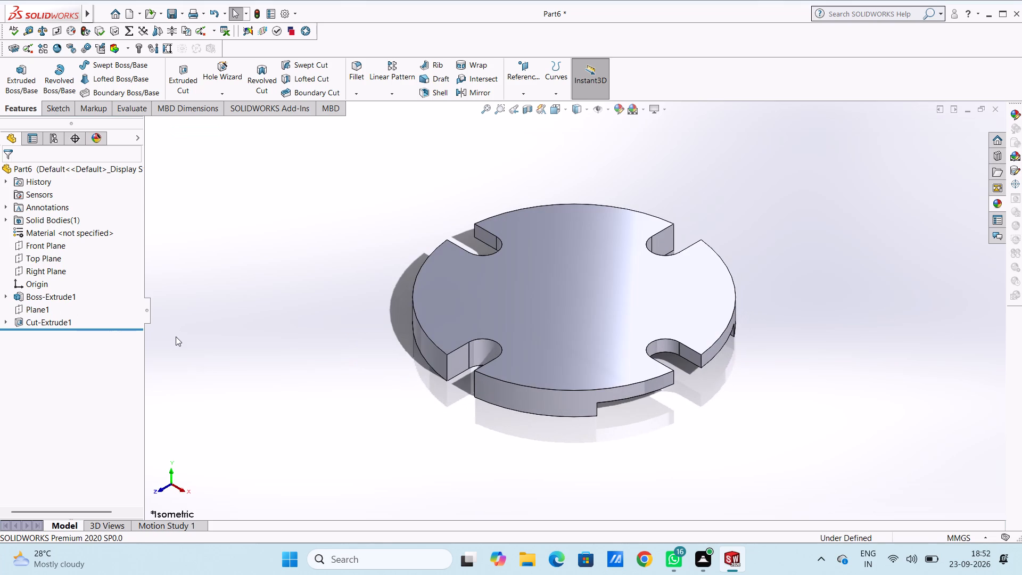
pyautogui.hotkey('ctrl', '5')
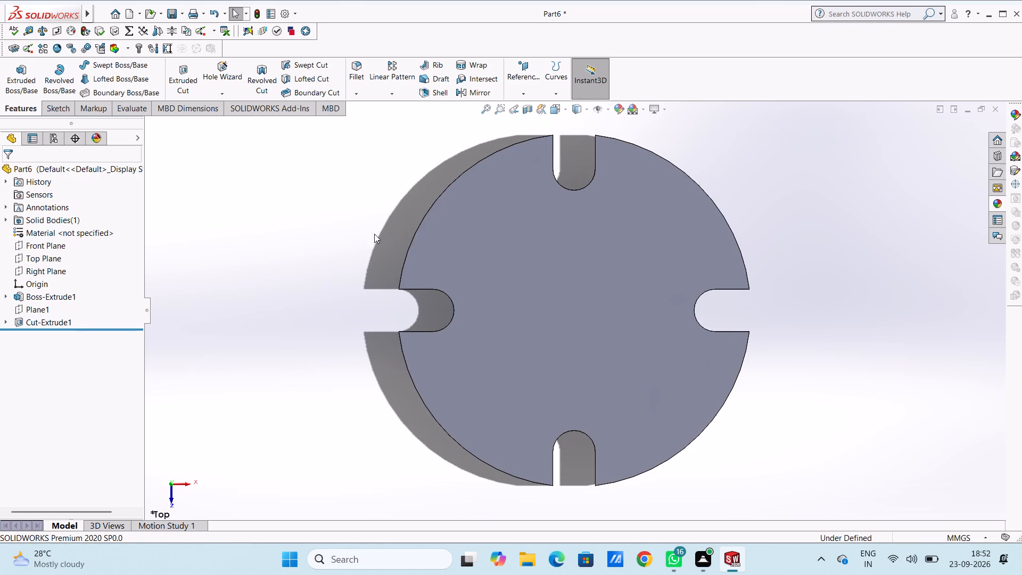
pyautogui.click(523, 66)
pyautogui.click(532, 103)
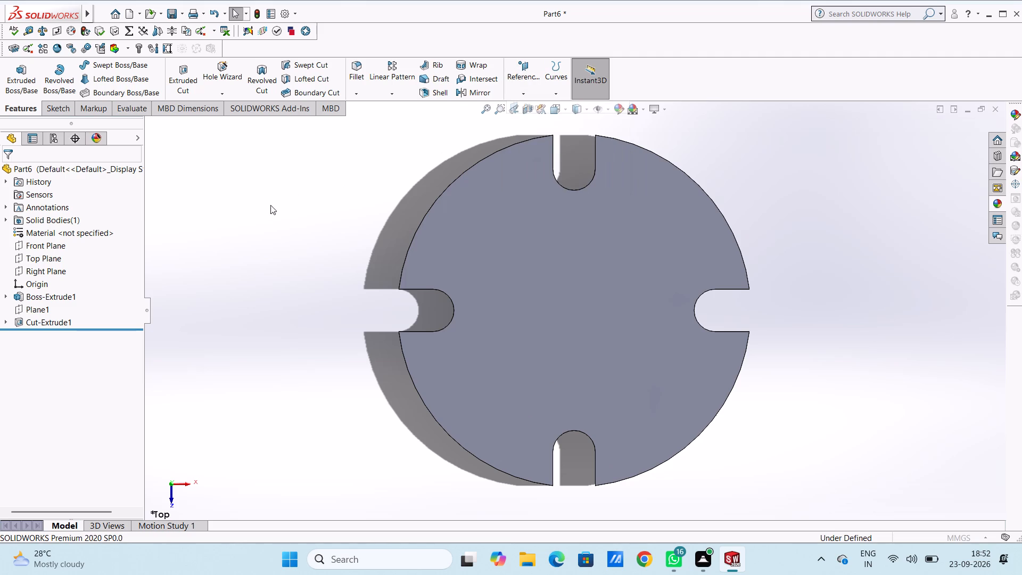
pyautogui.click(215, 129)
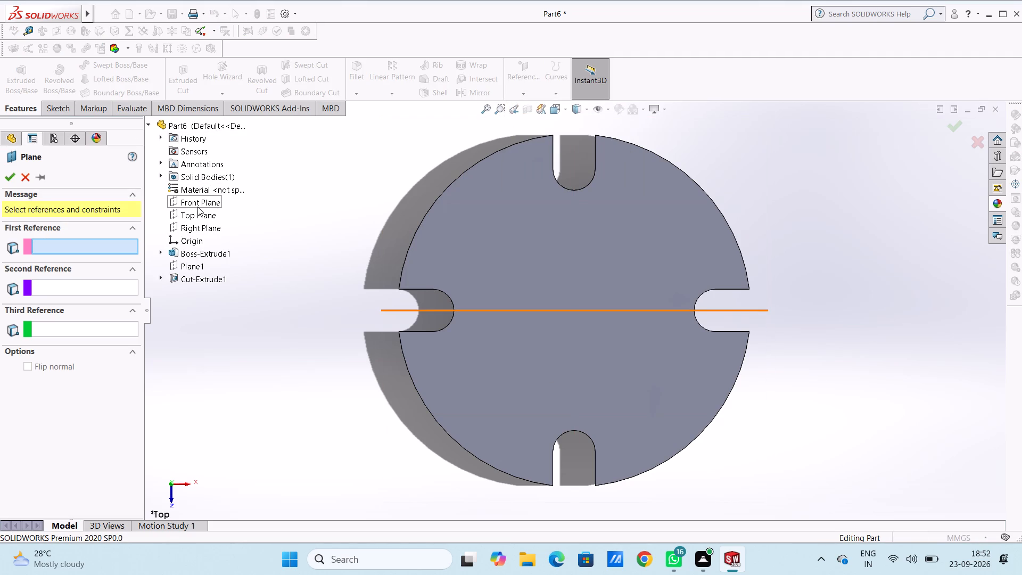
pyautogui.click(193, 202)
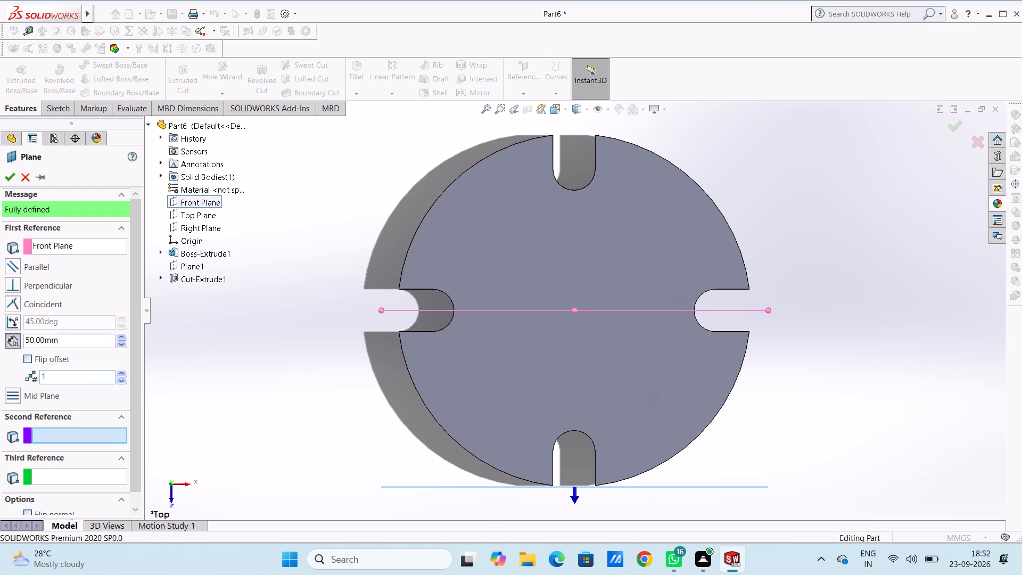
pyautogui.click(6, 179)
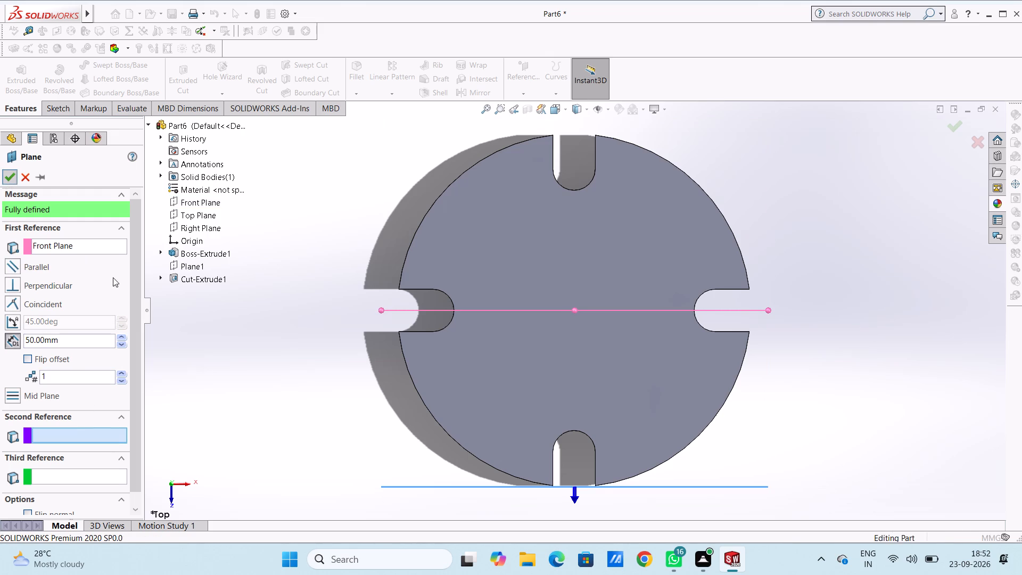
pyautogui.click(246, 340)
# On the new plane, sketch a 30 mm horizontal line from the origin toward negative X, and from its end a 60 mm line back across the origin.
pyautogui.hotkey('ctrl', '1')
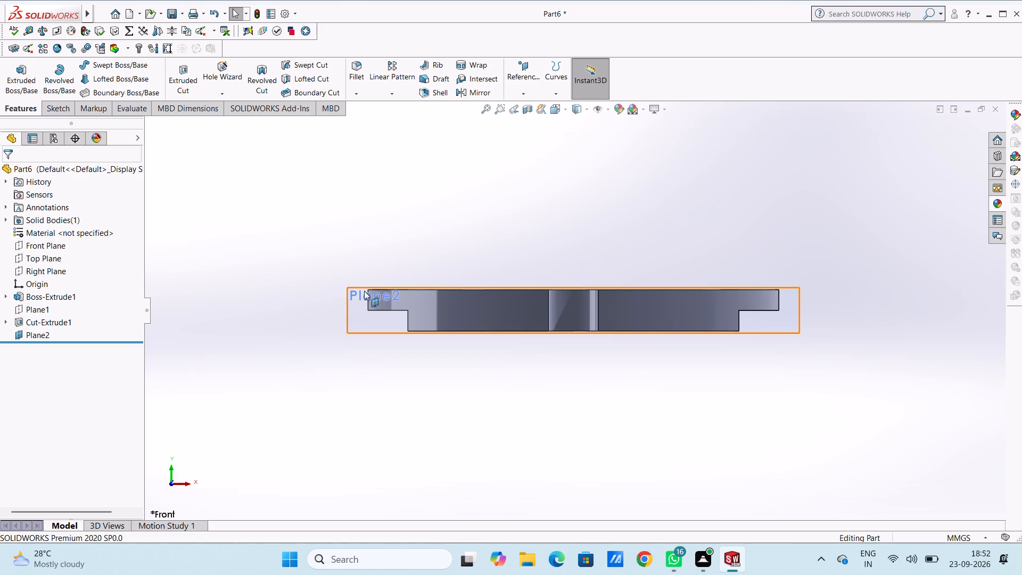
pyautogui.click(373, 324)
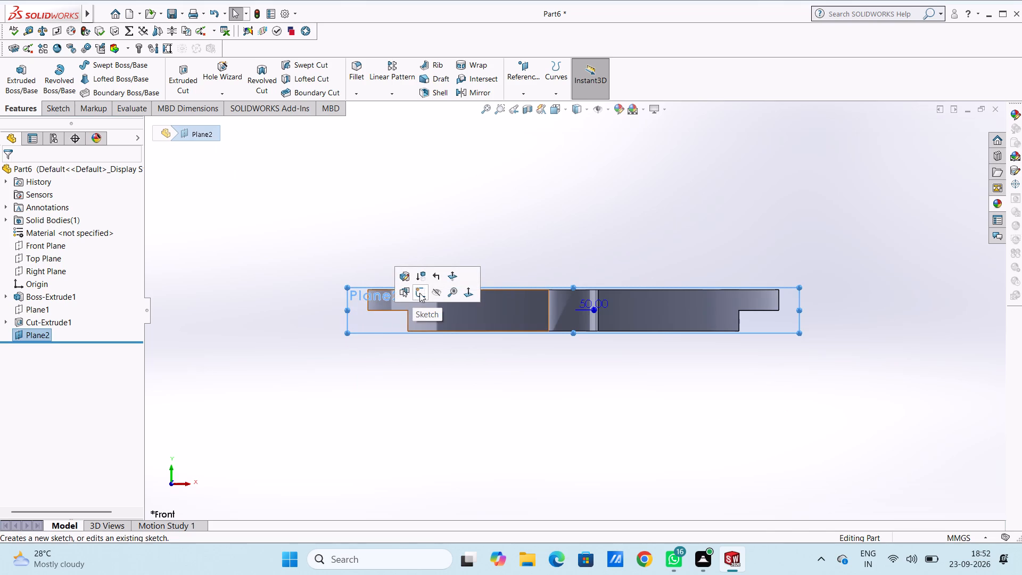
pyautogui.click(419, 293)
pyautogui.click(329, 245)
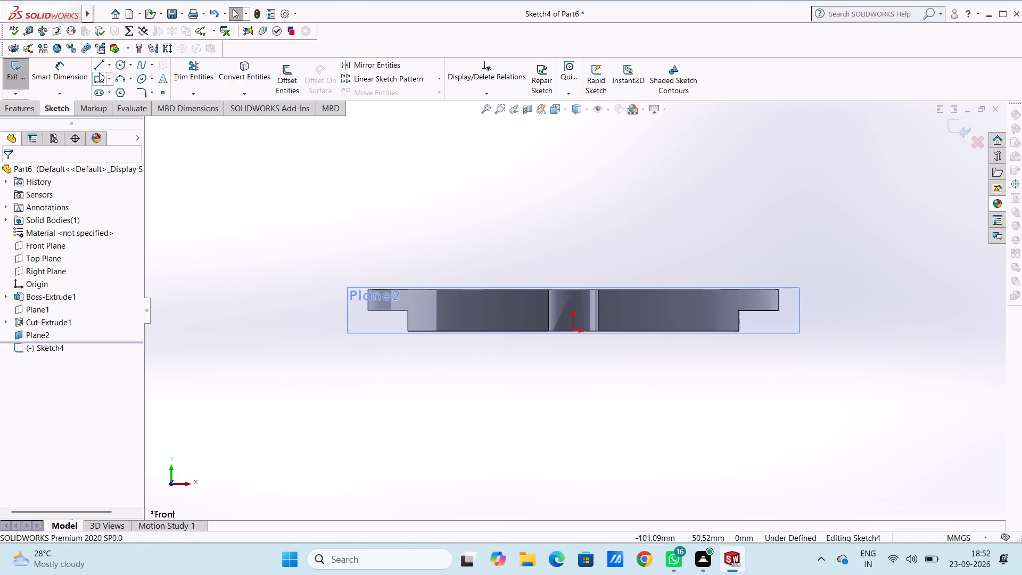
pyautogui.click(97, 66)
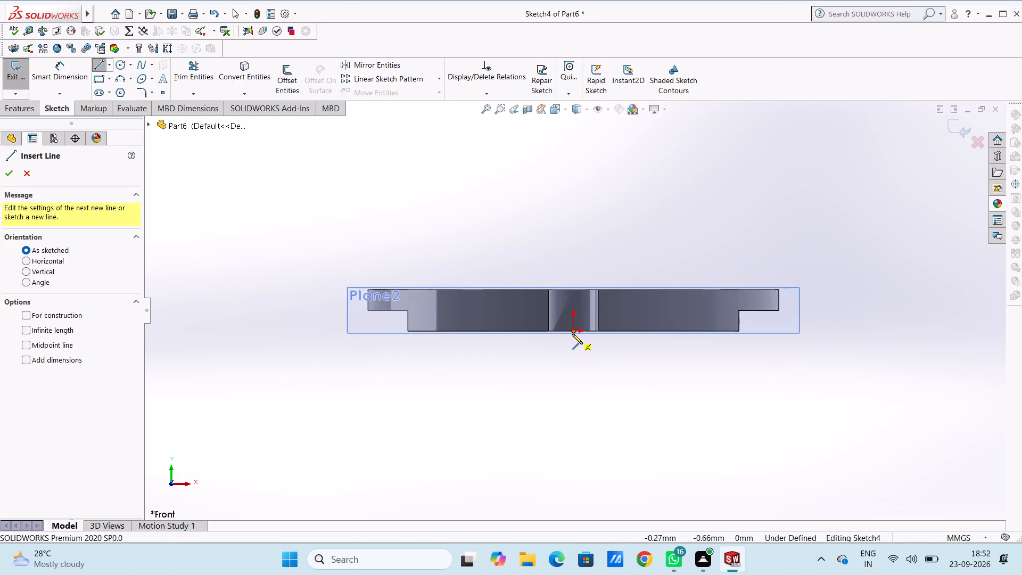
pyautogui.click(572, 333)
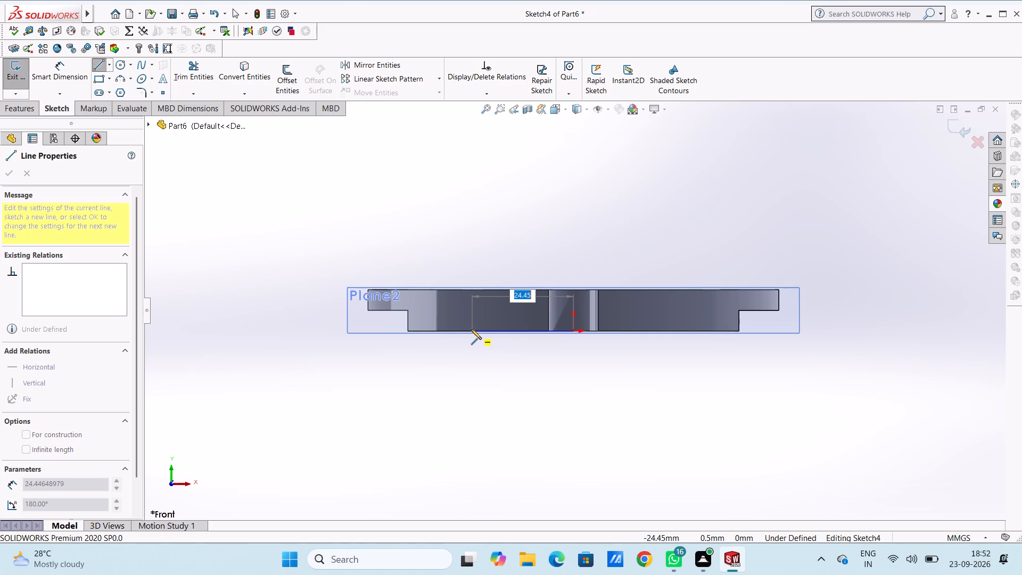
pyautogui.write('30')
pyautogui.press('Return')
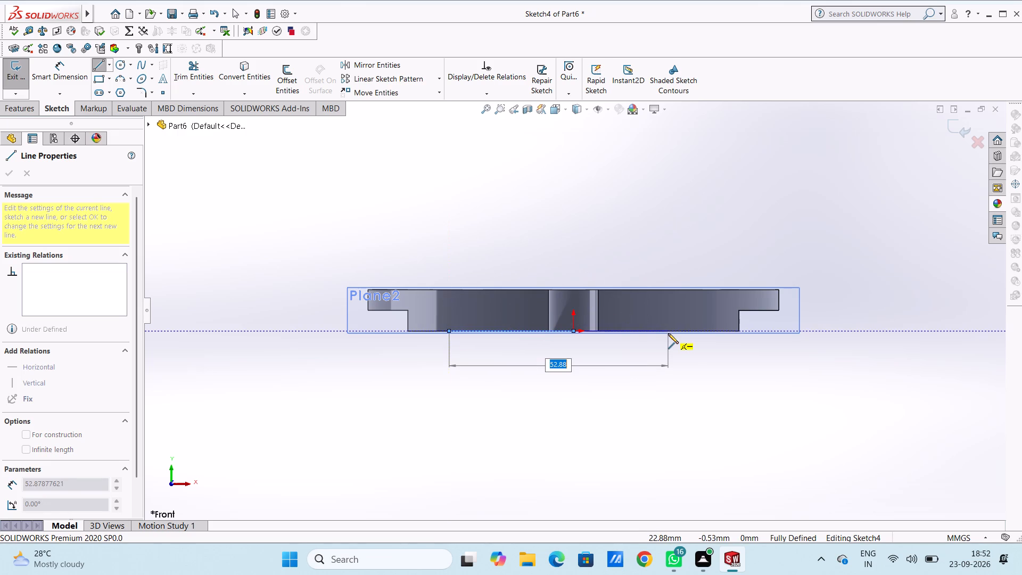
pyautogui.write('60.')
pyautogui.press('Return')
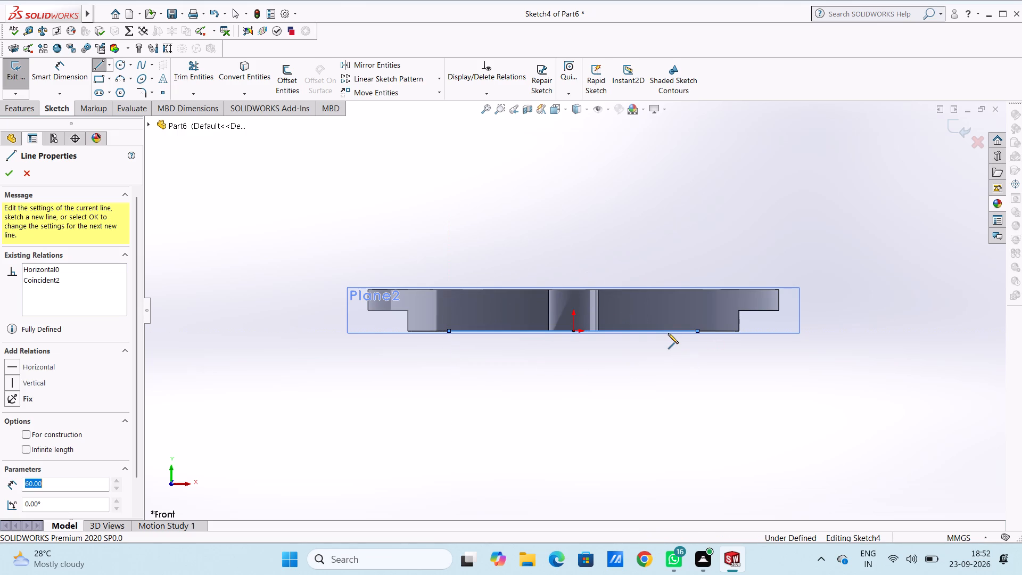
pyautogui.press('Escape')
pyautogui.press('Escape')
pyautogui.press('Escape')
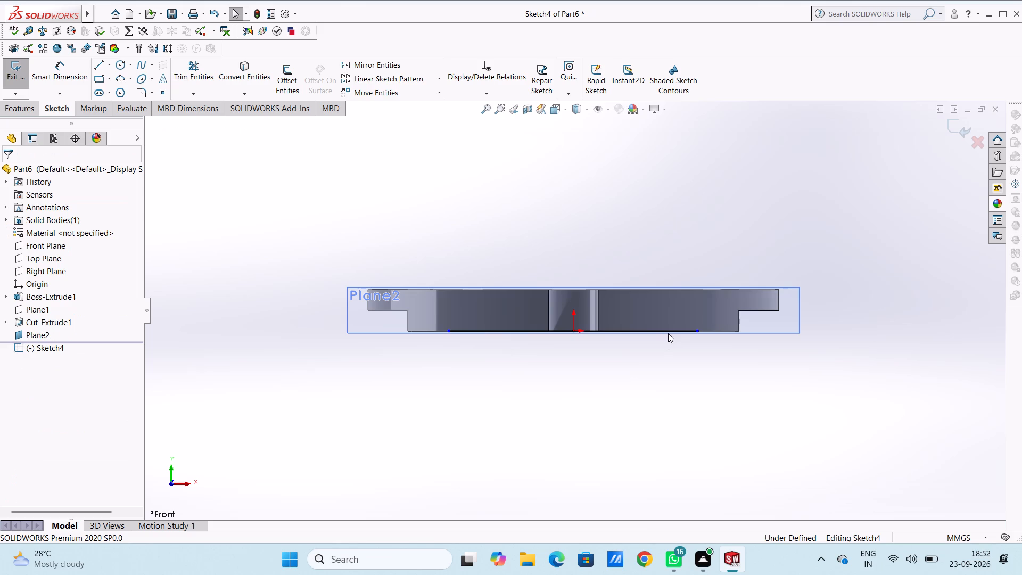
# Delete the 30 mm line, keeping the 60 mm line centred on the origin.
pyautogui.click(502, 330)
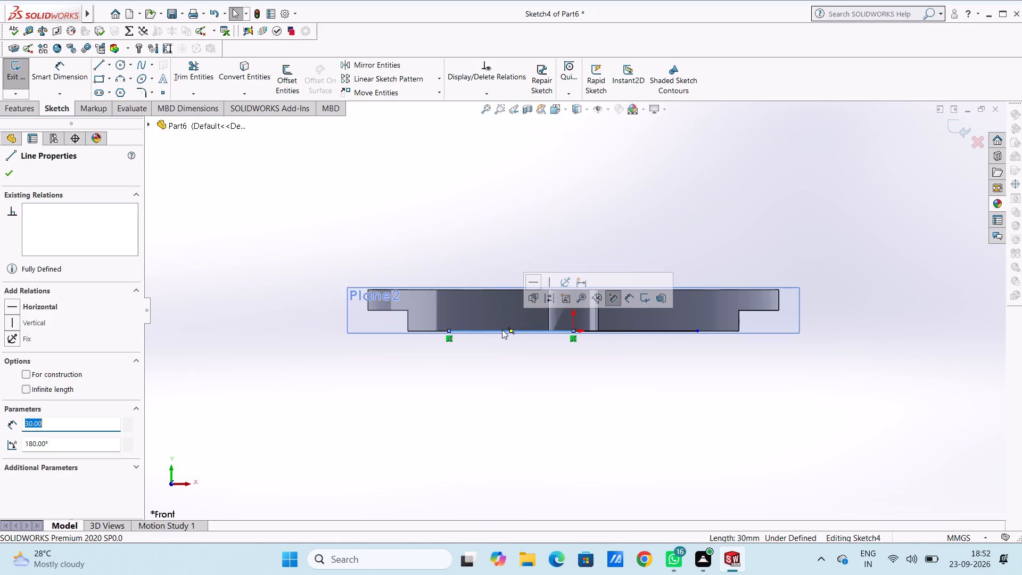
pyautogui.press('Delete')
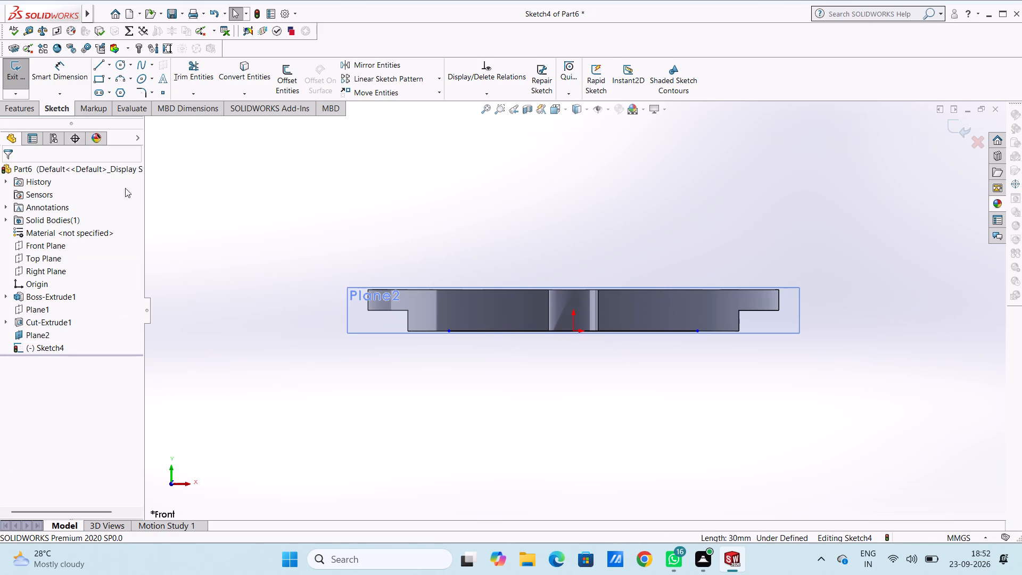
# Draw a corner rectangle 60 mm wide and 5 mm high upward from the 60 mm line's negative-X endpoint.
pyautogui.click(97, 80)
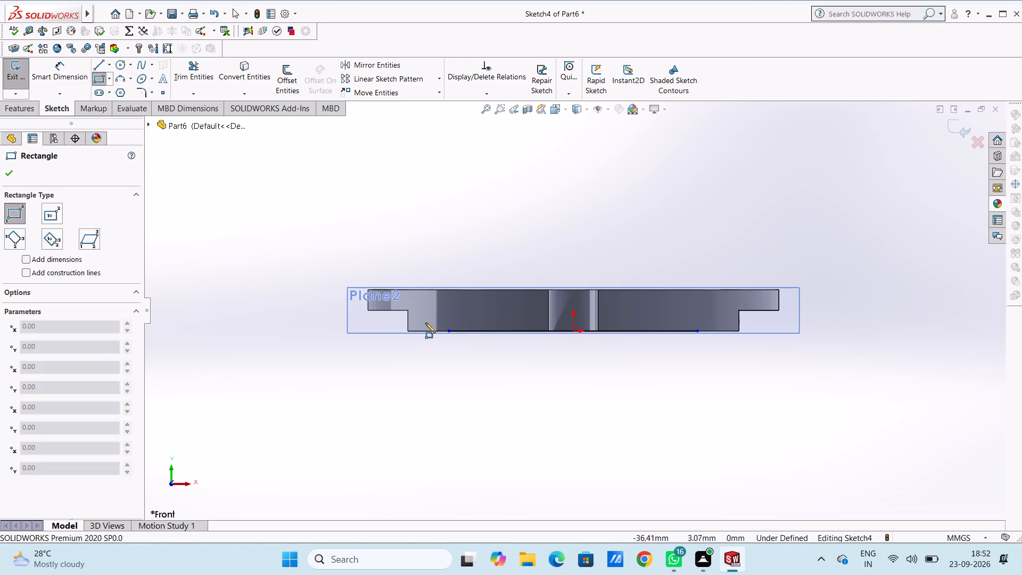
pyautogui.click(451, 331)
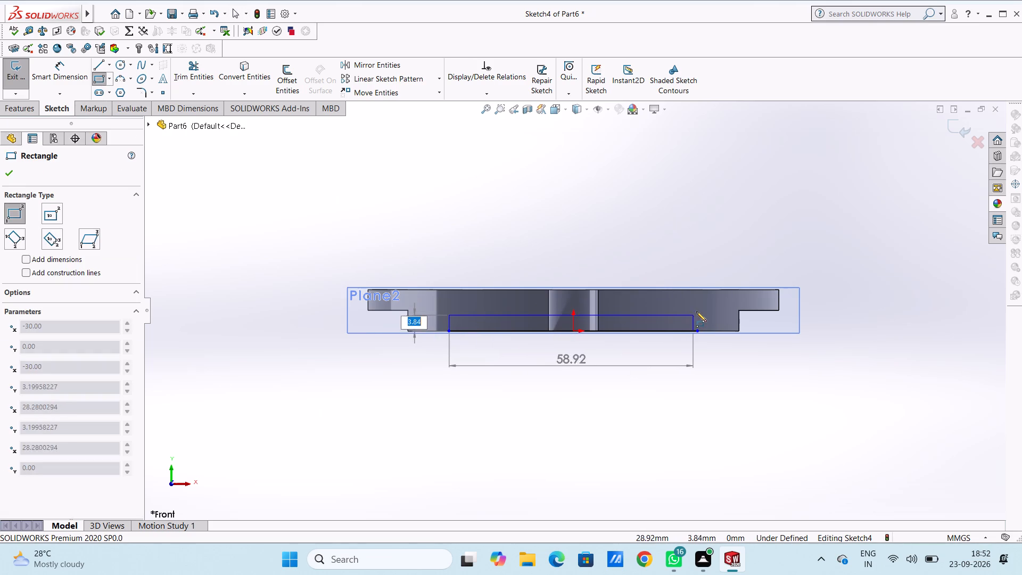
pyautogui.press('5')
pyautogui.press('Return')
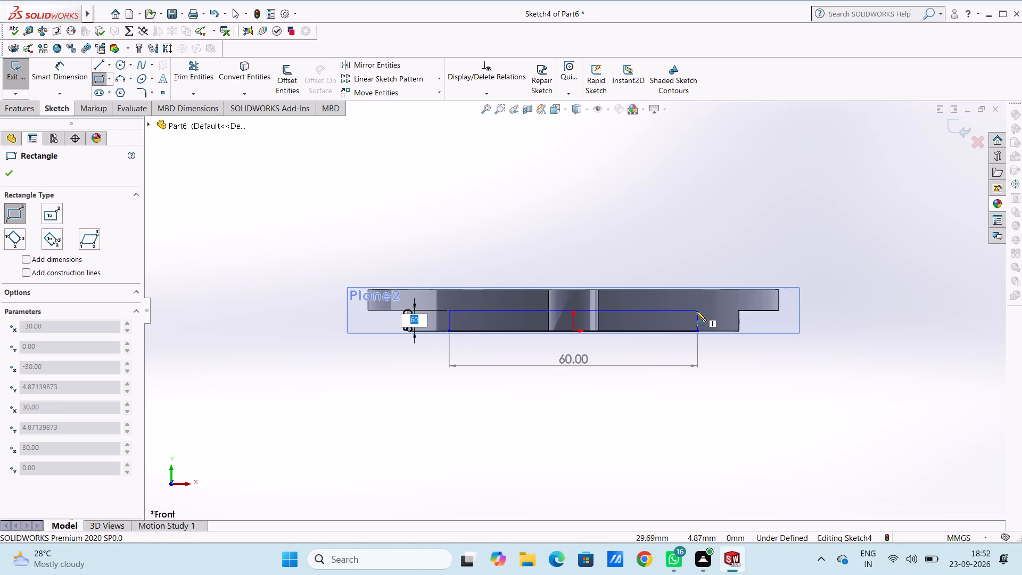
pyautogui.press('Return')
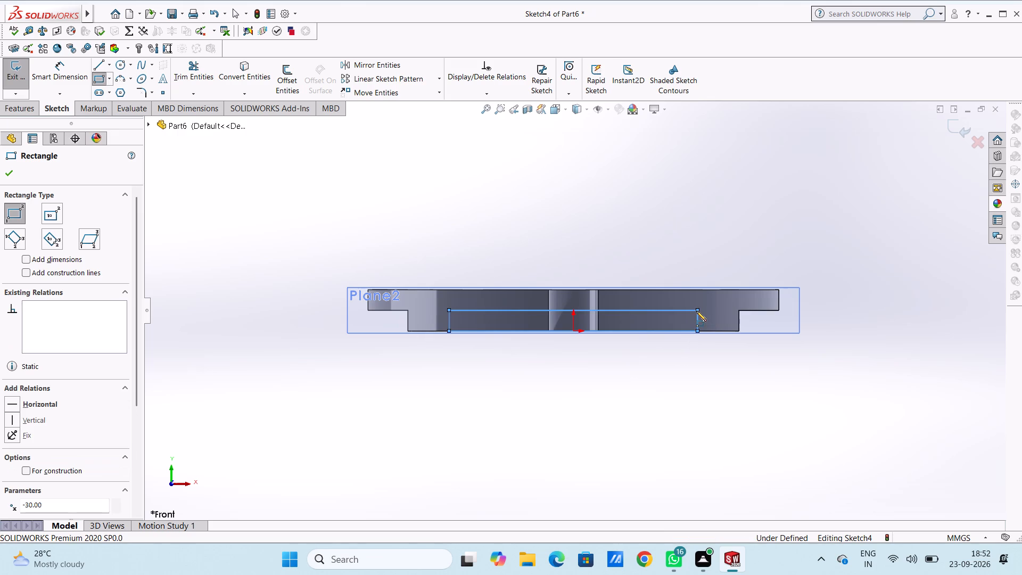
pyautogui.press('Escape')
pyautogui.press('Escape')
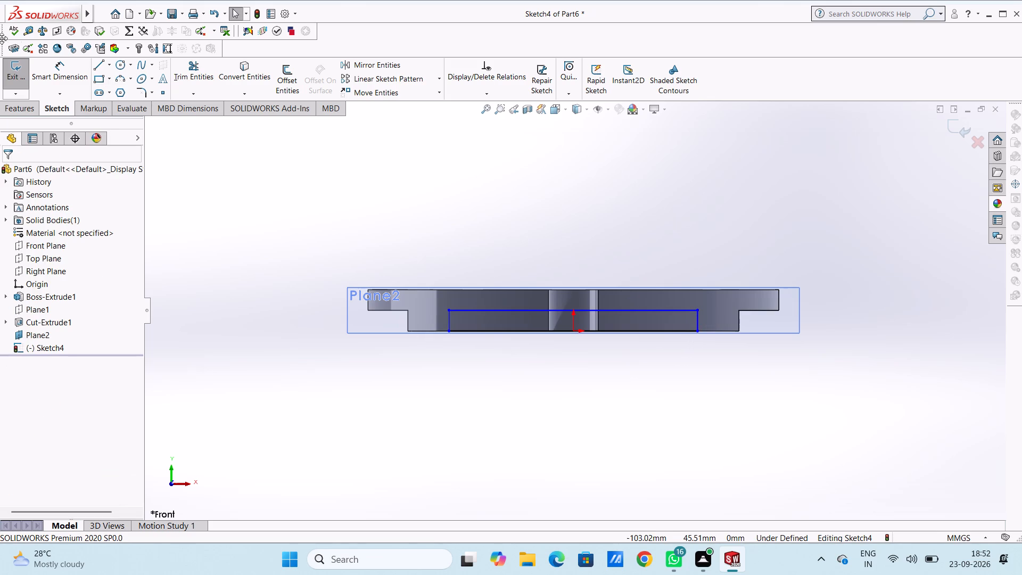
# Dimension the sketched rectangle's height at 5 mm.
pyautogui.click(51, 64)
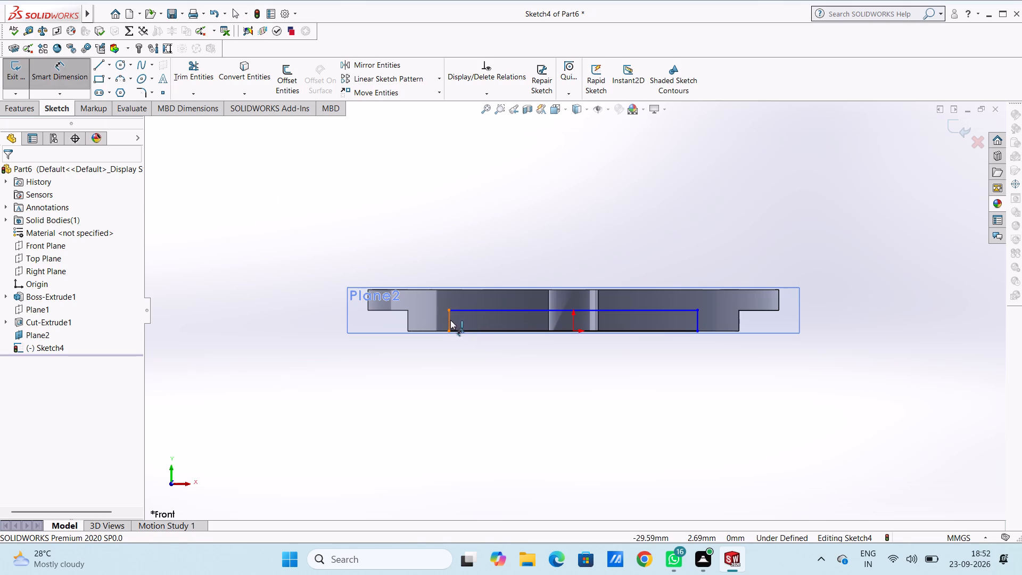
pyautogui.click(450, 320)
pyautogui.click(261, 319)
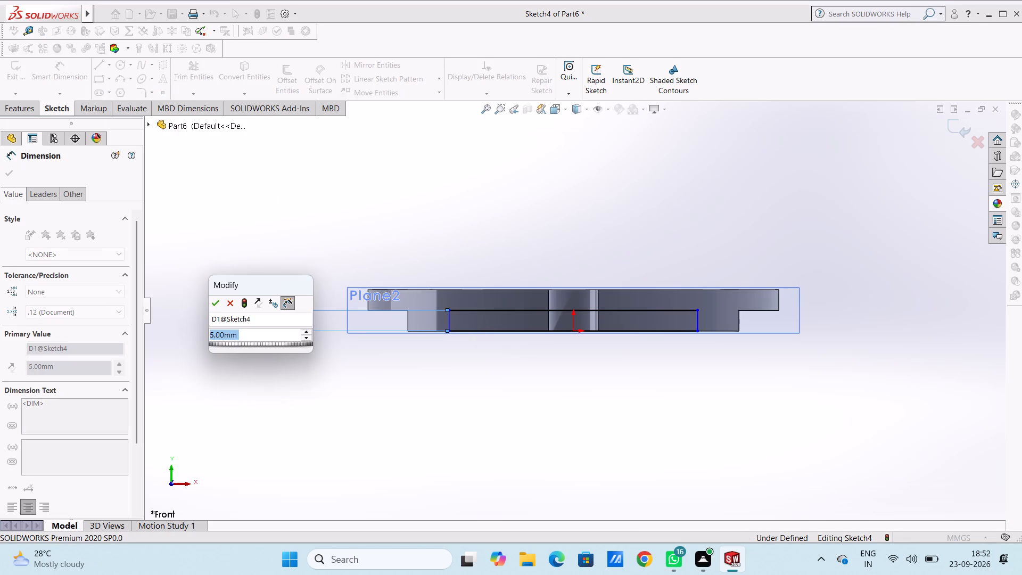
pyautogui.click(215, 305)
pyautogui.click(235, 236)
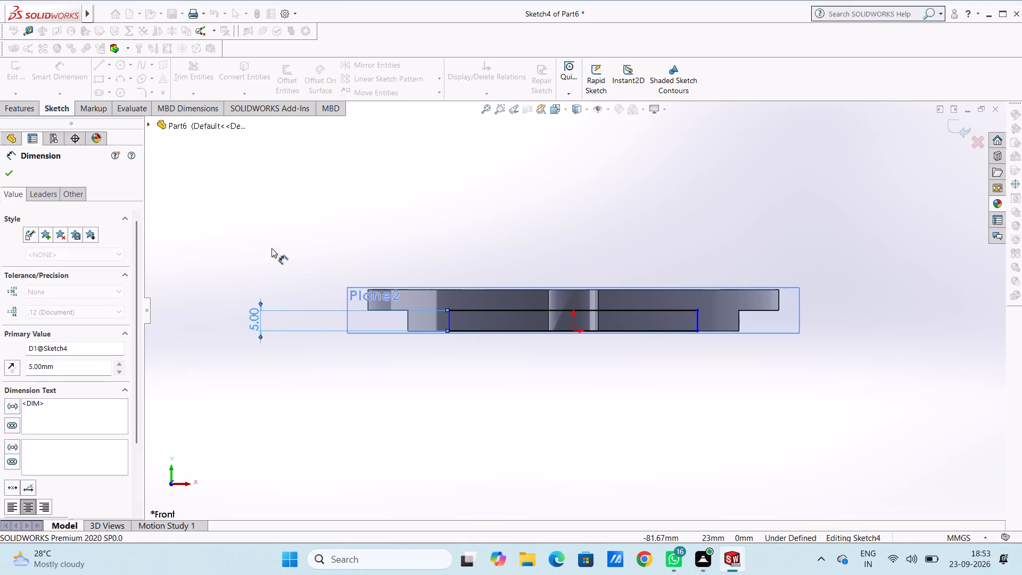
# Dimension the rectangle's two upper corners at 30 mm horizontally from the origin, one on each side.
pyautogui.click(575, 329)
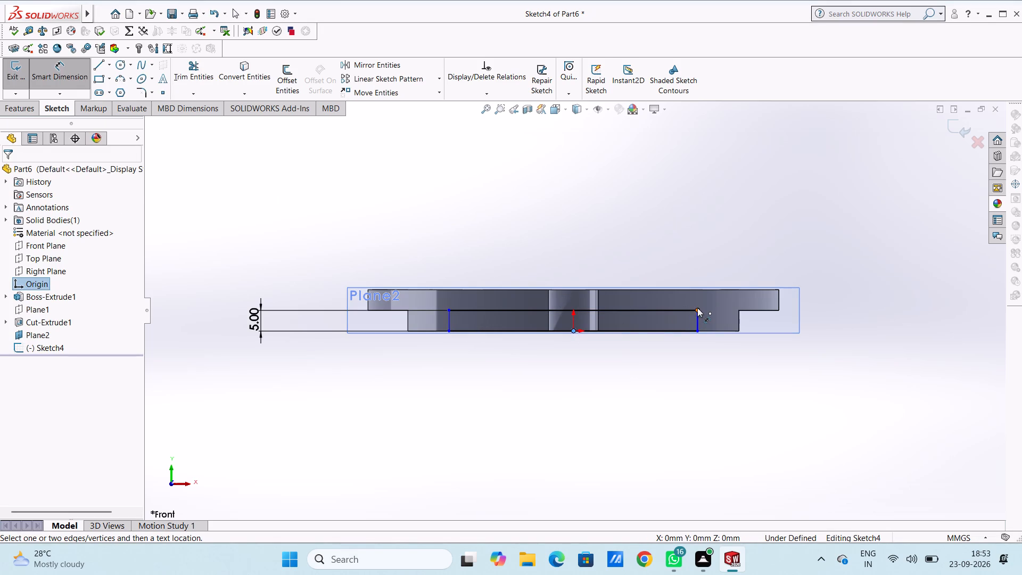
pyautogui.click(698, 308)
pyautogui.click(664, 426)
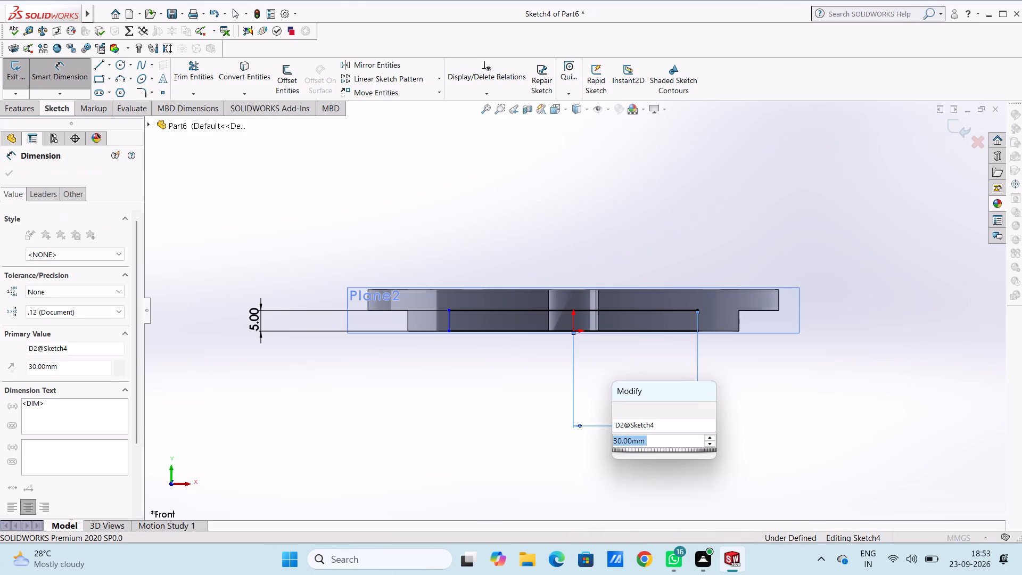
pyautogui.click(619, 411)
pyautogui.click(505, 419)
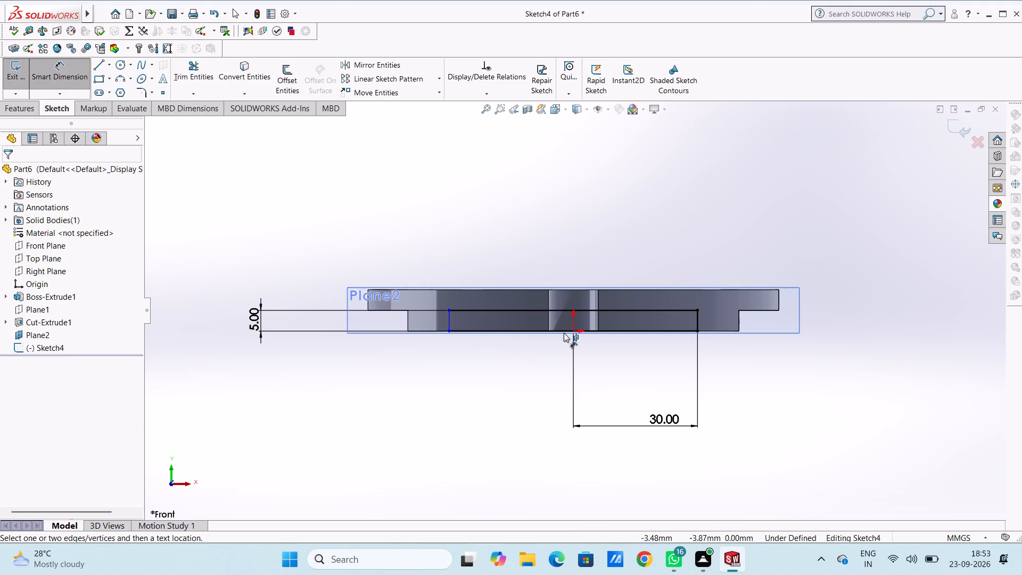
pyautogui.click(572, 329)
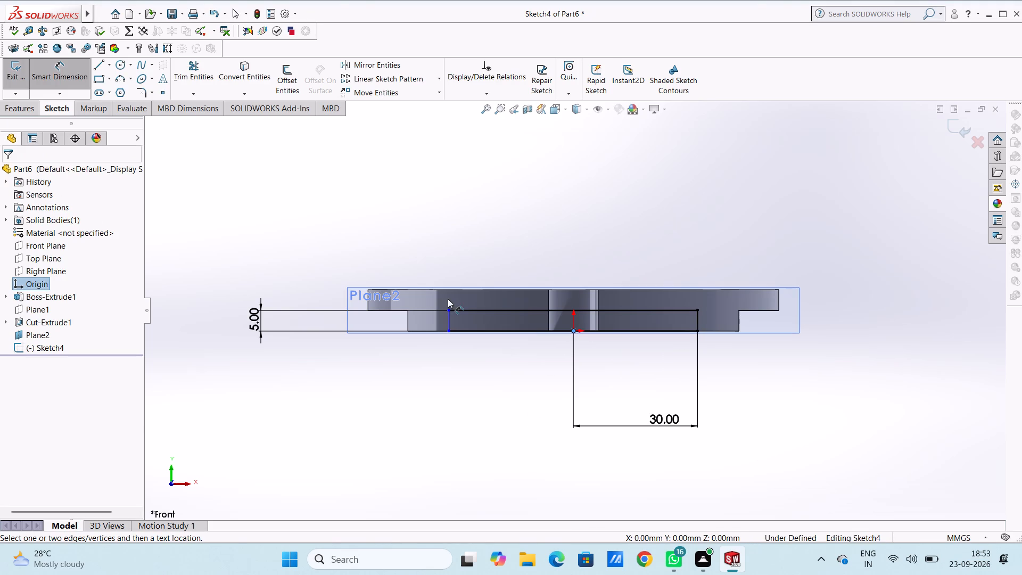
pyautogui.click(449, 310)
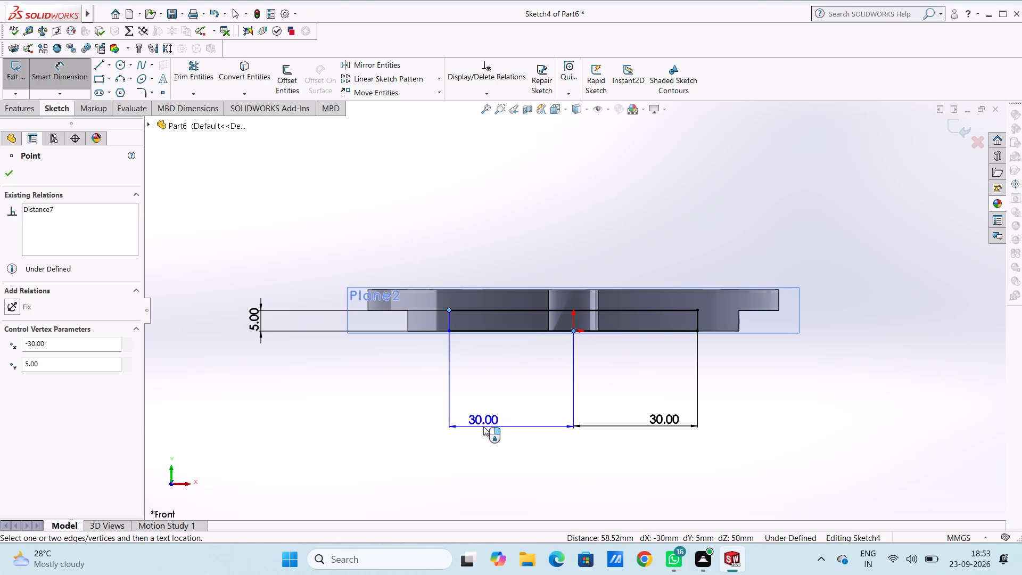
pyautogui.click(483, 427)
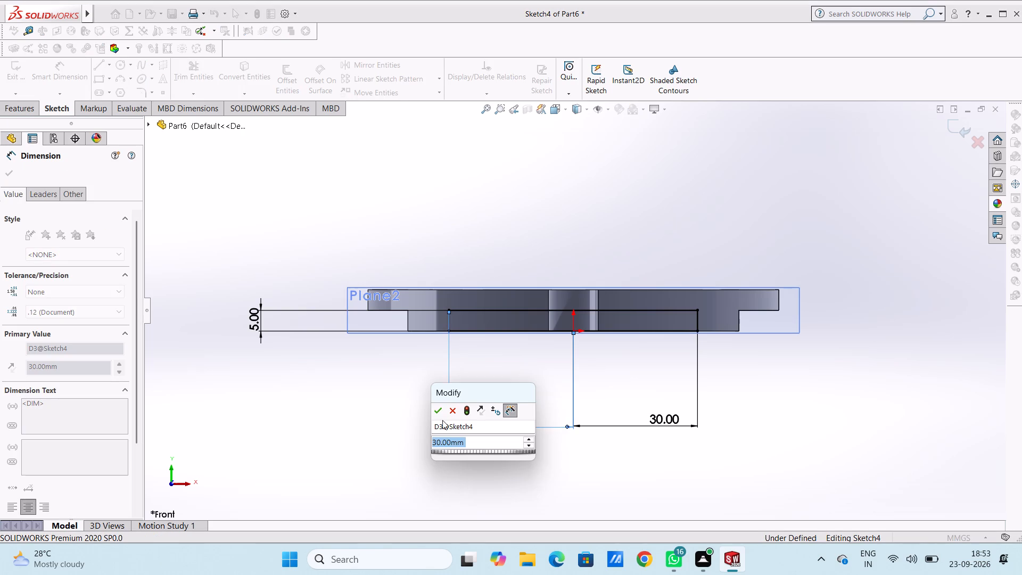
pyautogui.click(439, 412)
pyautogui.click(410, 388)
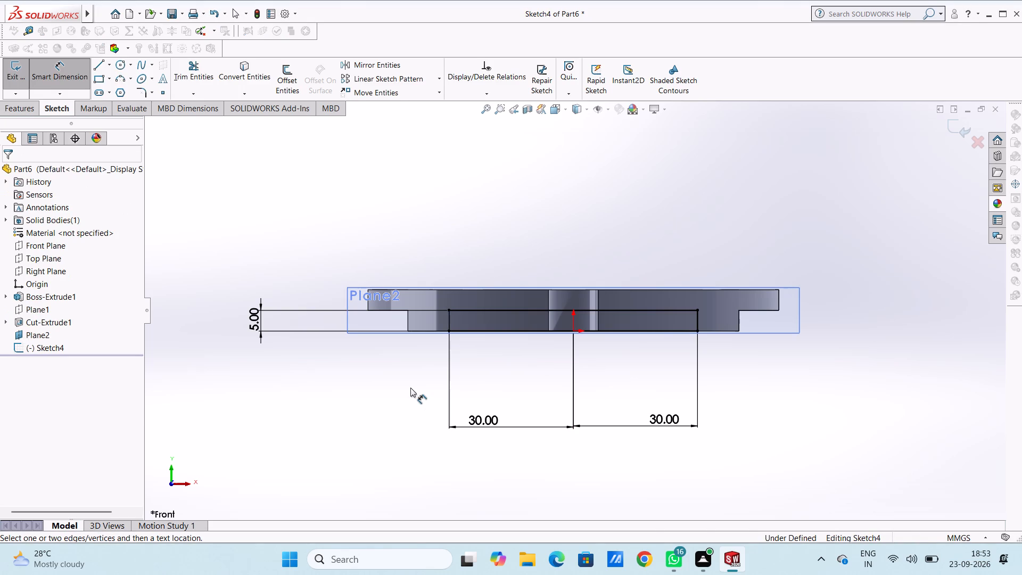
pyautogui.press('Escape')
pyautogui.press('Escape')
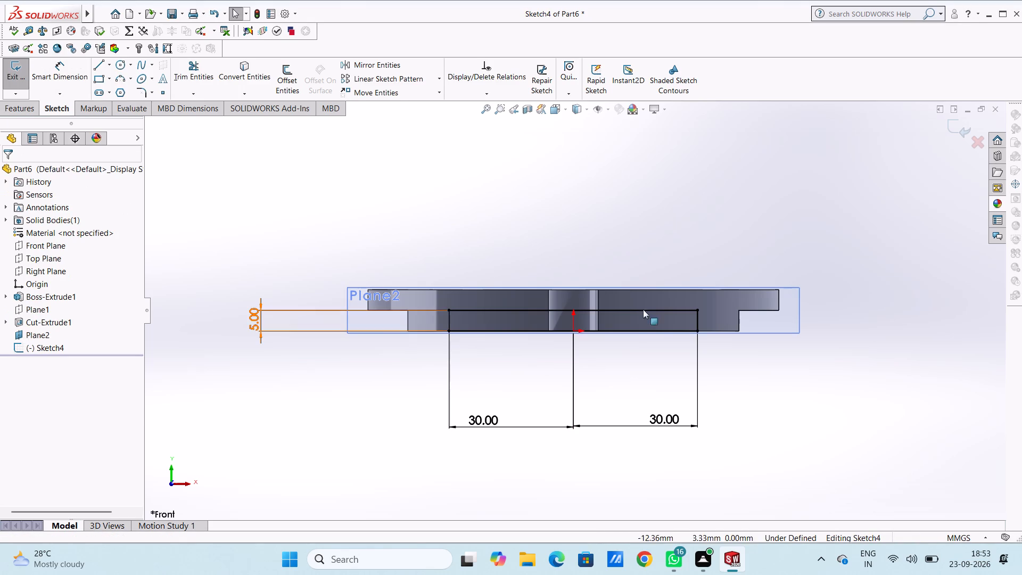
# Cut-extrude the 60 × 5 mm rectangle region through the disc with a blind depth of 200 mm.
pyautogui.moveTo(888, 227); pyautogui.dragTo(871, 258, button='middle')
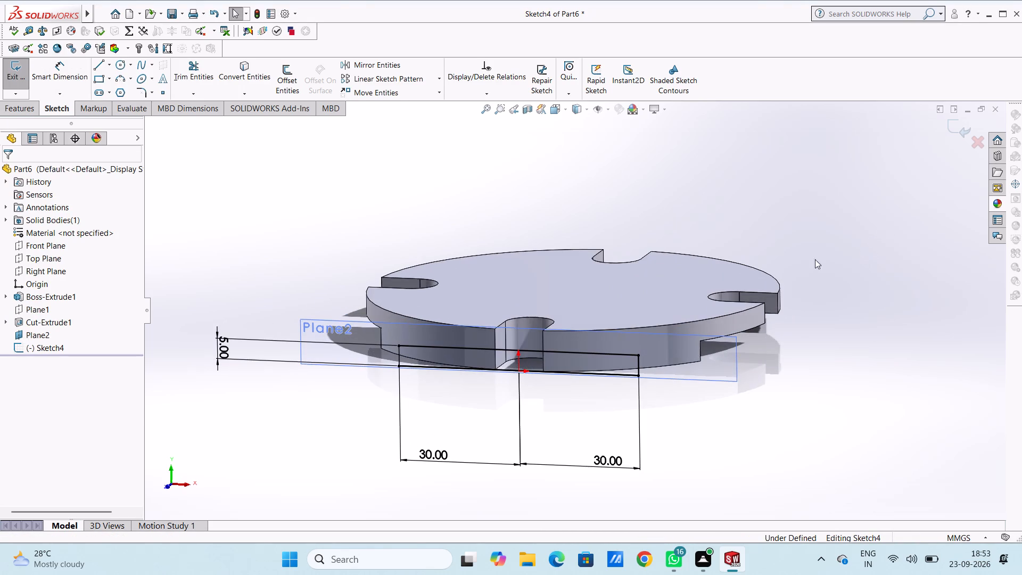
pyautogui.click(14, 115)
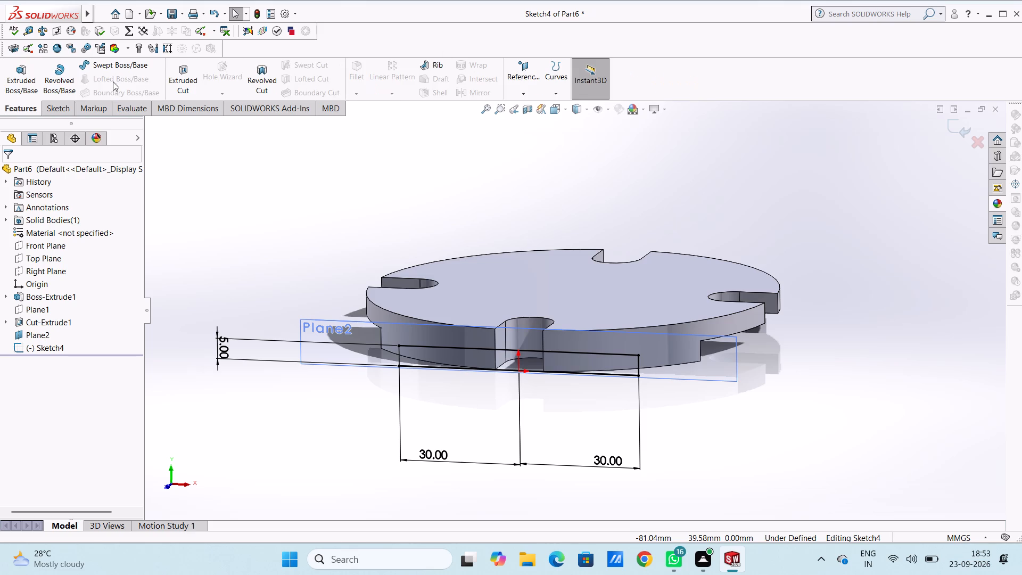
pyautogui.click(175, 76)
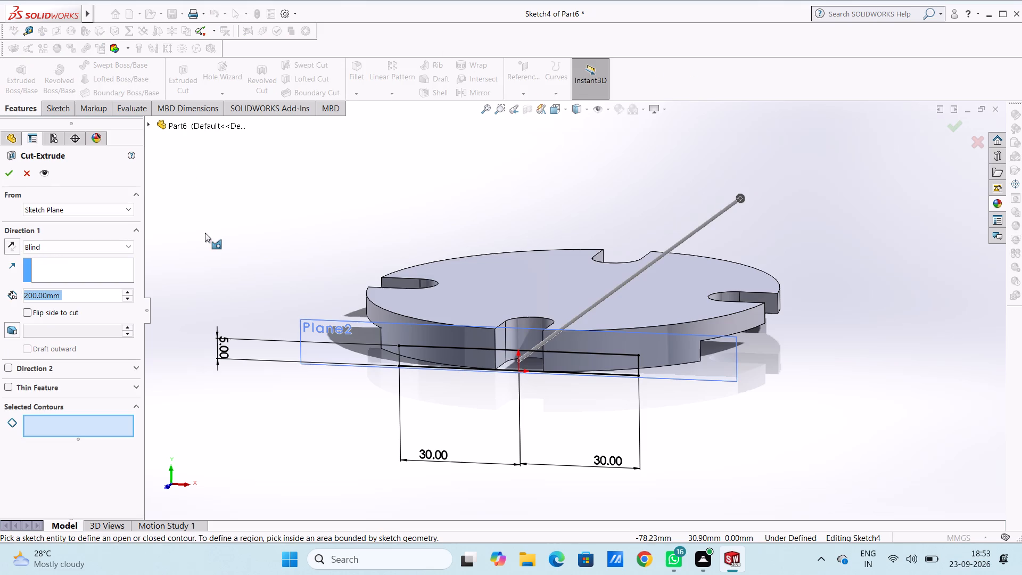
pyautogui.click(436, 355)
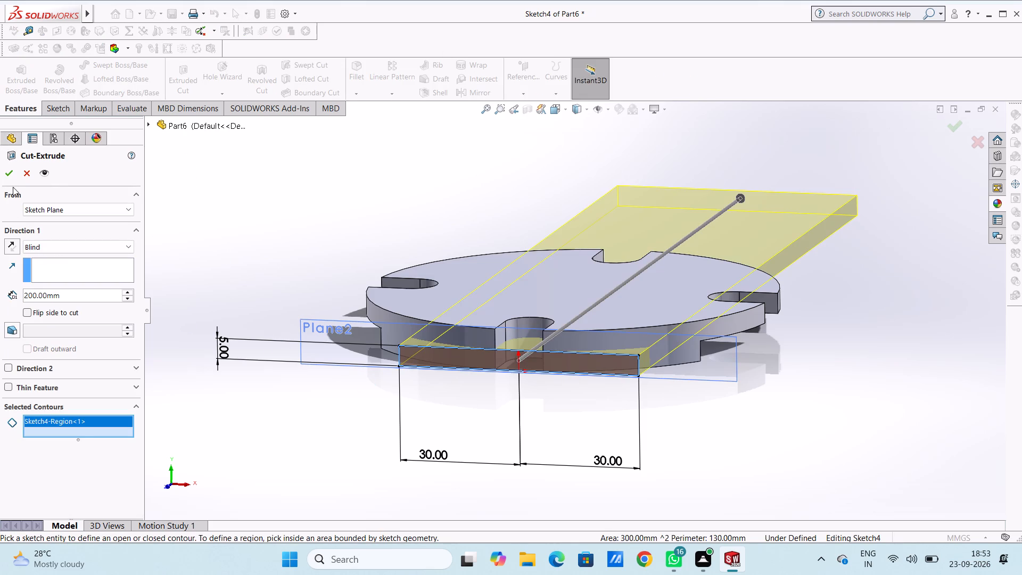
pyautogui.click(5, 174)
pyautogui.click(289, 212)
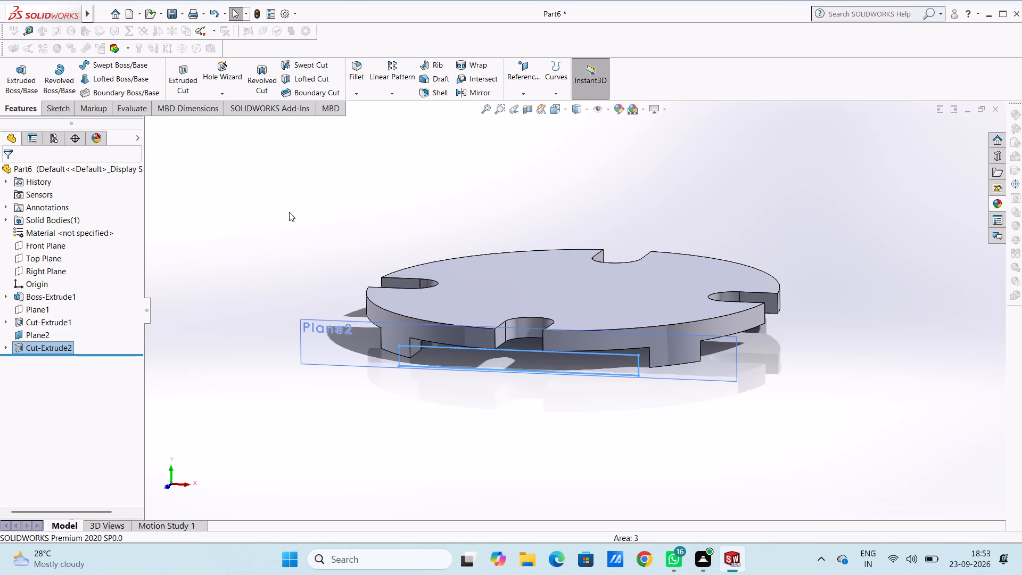
# Hide the reference plane offset from the Front Plane.
pyautogui.click(49, 336)
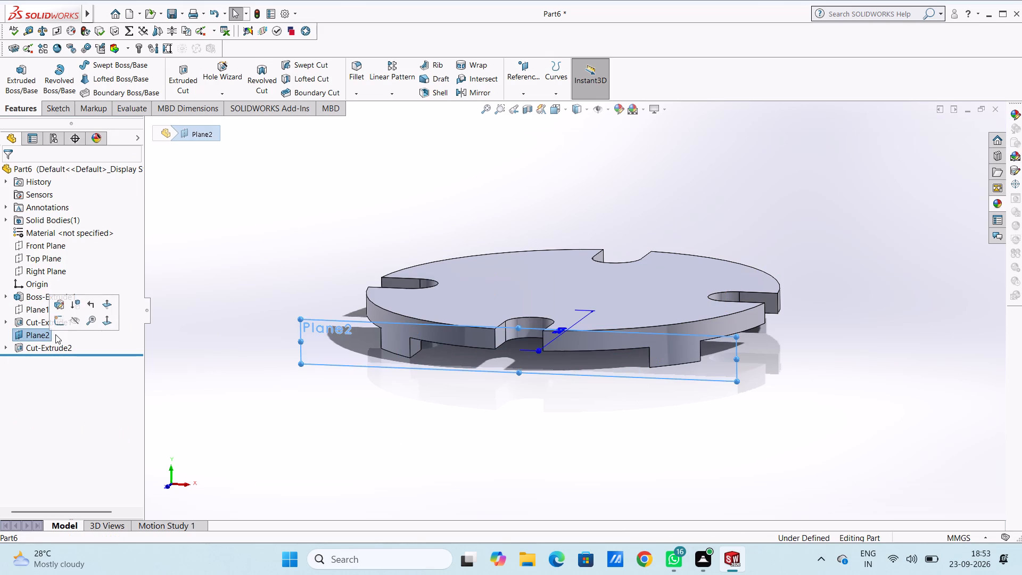
pyautogui.click(73, 324)
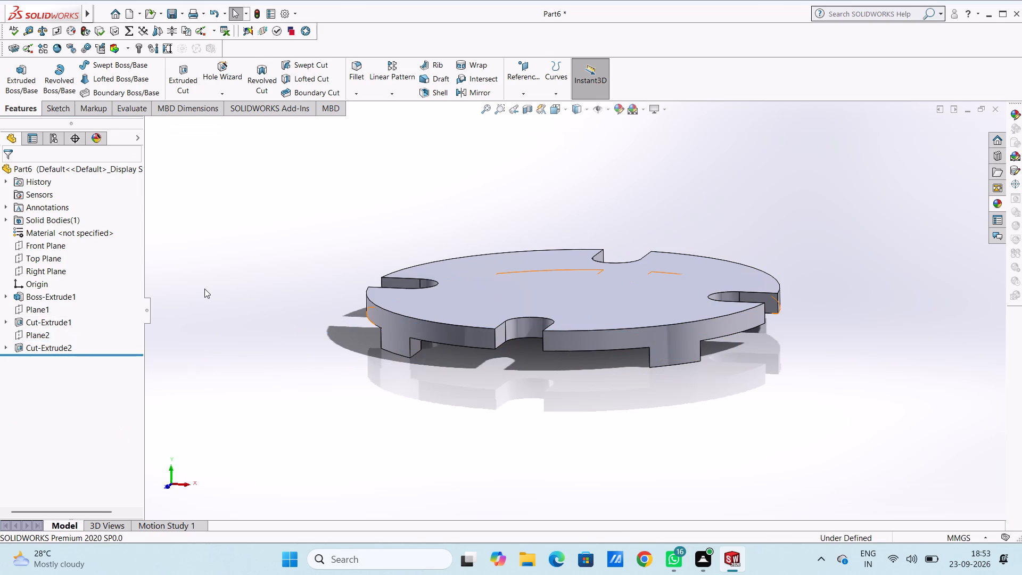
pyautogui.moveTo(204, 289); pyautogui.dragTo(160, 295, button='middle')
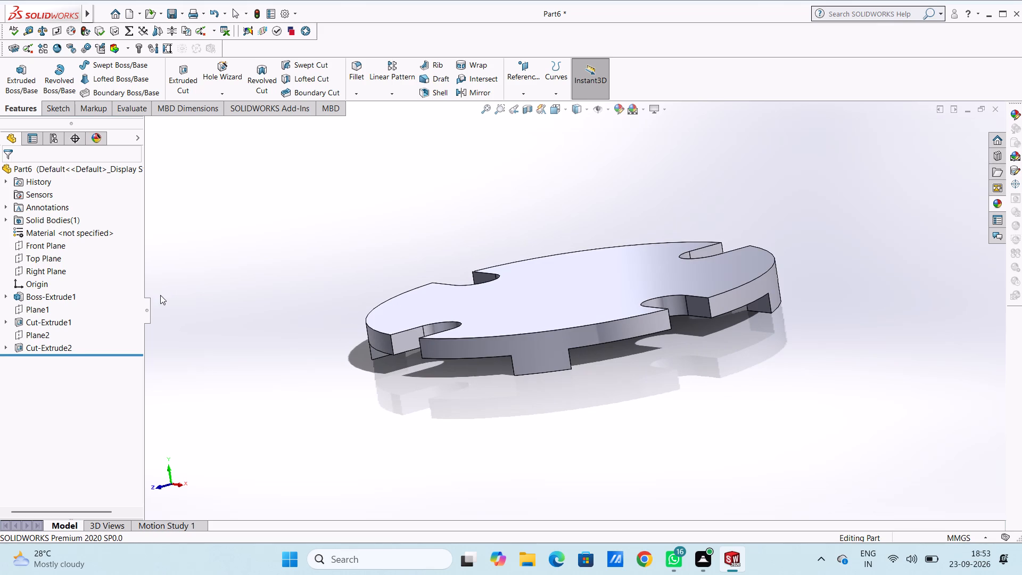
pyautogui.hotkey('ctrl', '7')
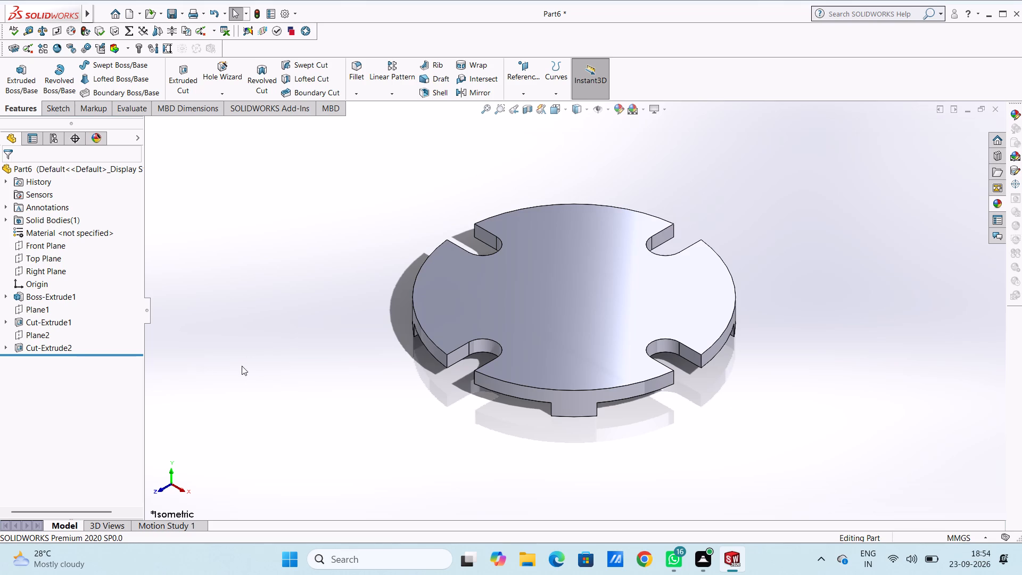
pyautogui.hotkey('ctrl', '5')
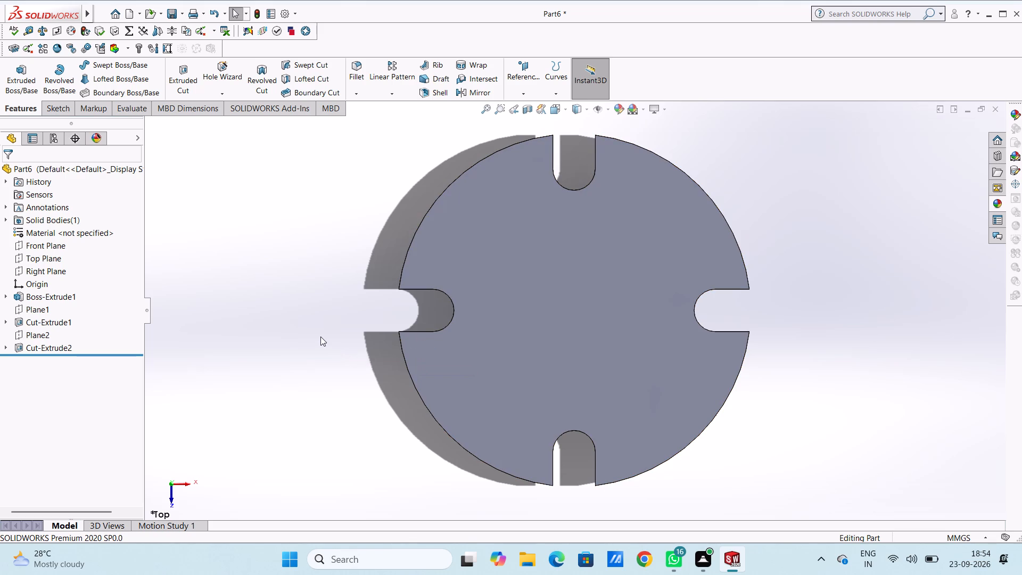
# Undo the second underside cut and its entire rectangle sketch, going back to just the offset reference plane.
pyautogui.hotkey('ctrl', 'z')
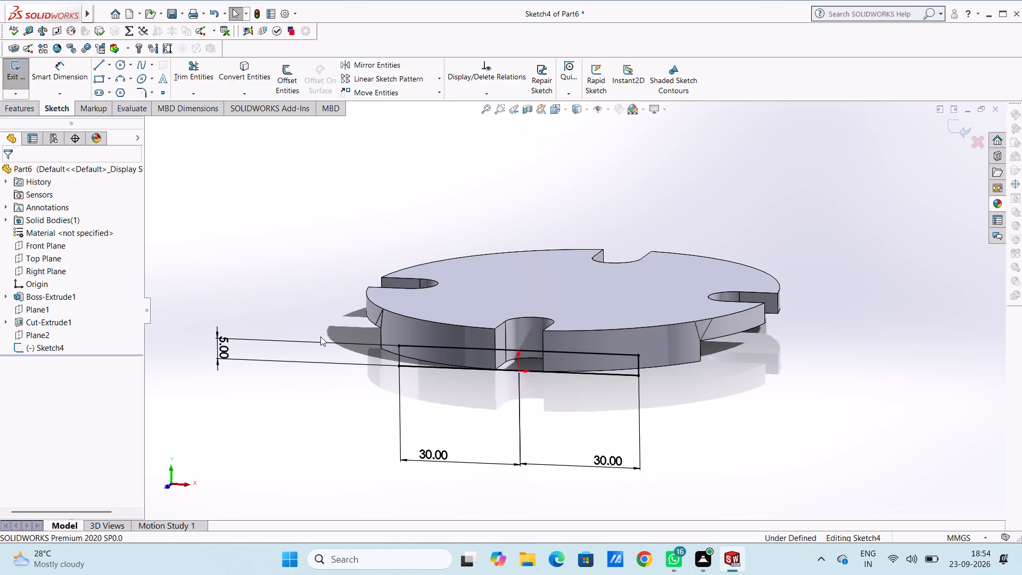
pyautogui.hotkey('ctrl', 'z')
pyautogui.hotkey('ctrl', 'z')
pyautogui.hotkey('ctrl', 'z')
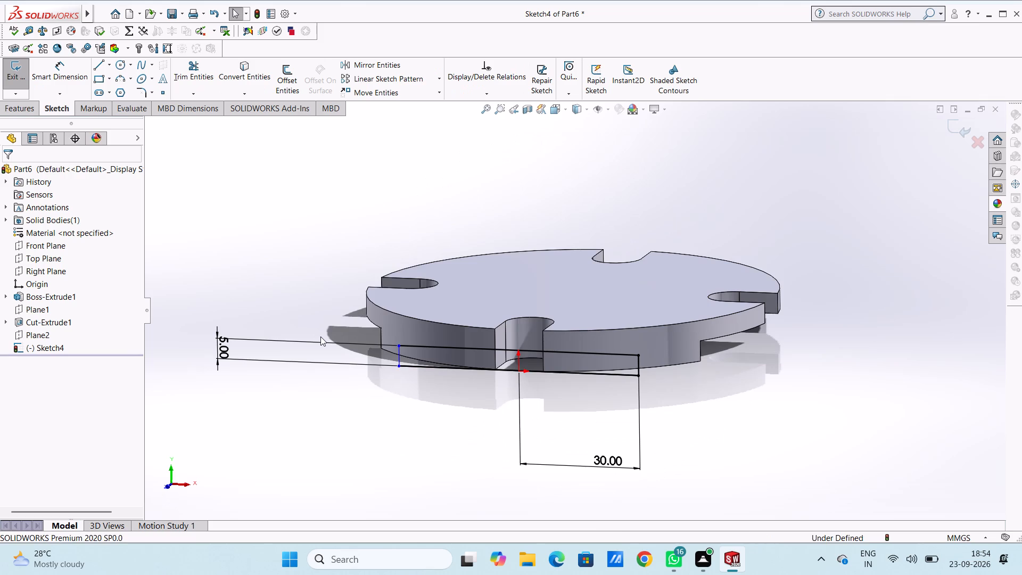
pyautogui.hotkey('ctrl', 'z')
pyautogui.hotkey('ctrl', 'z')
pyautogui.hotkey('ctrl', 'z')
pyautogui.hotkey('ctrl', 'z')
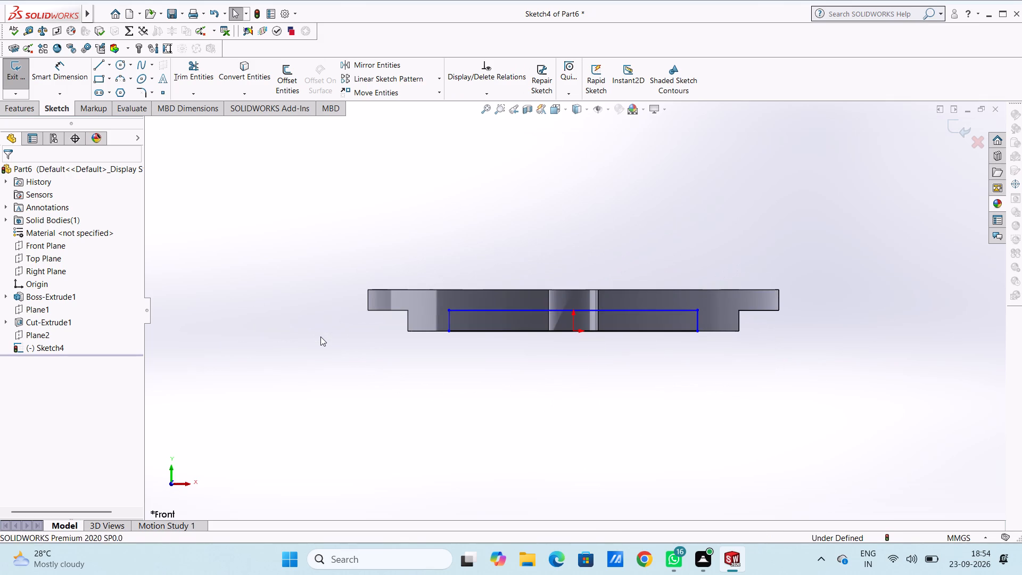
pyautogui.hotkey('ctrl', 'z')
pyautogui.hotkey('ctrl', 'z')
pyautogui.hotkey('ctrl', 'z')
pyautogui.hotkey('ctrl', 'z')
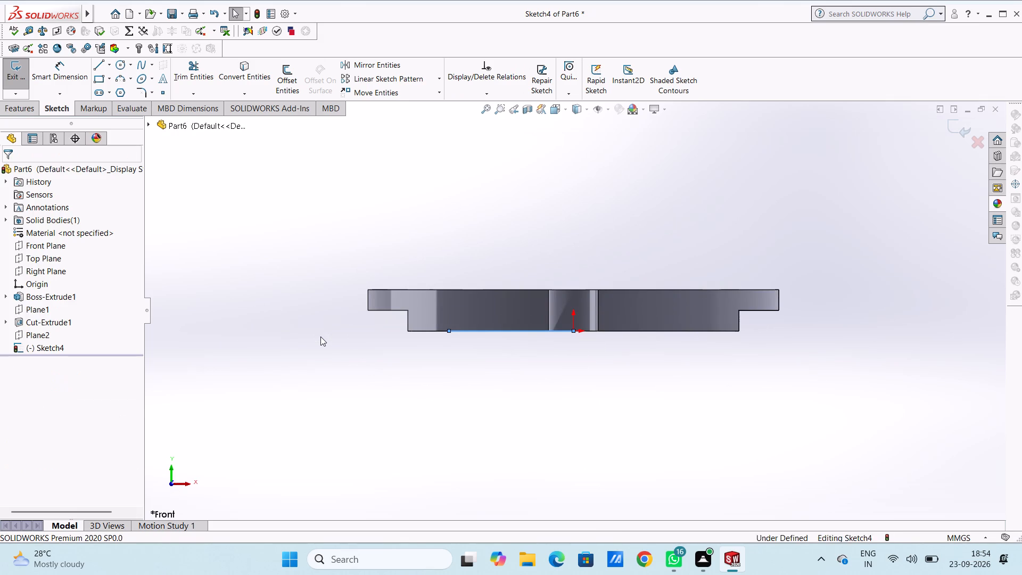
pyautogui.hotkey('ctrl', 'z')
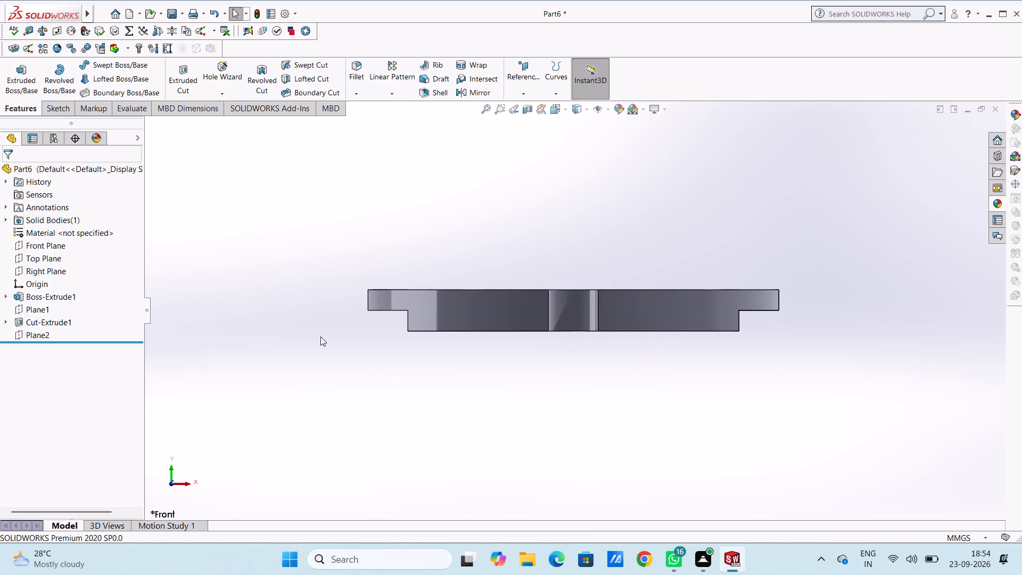
# Start a sketch on the disc's top face and draw a circle of 40 mm radius centred on the origin.
pyautogui.hotkey('ctrl', '7')
pyautogui.hotkey('ctrl', '5')
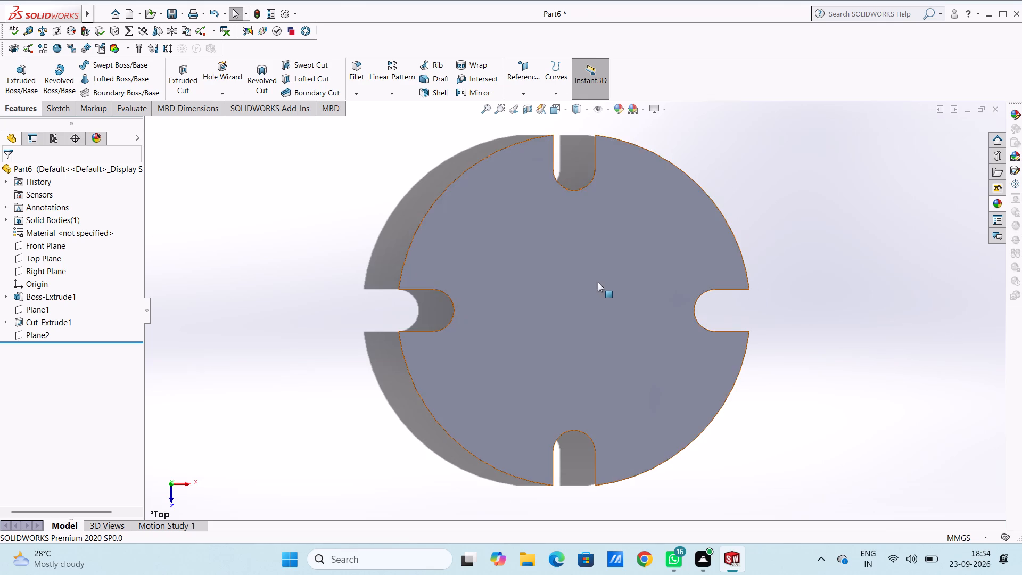
pyautogui.click(598, 282)
pyautogui.click(642, 251)
pyautogui.click(341, 339)
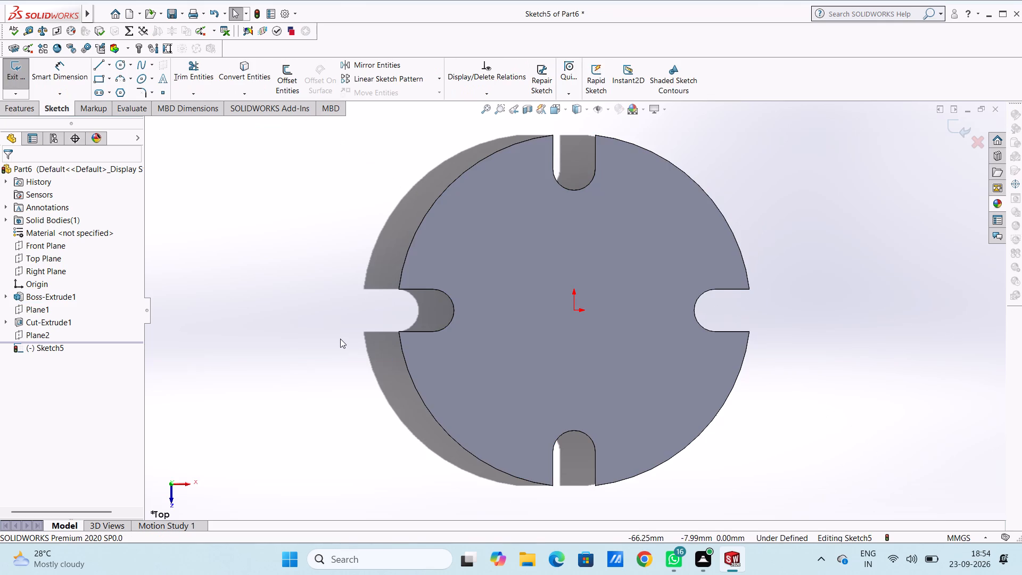
pyautogui.click(119, 64)
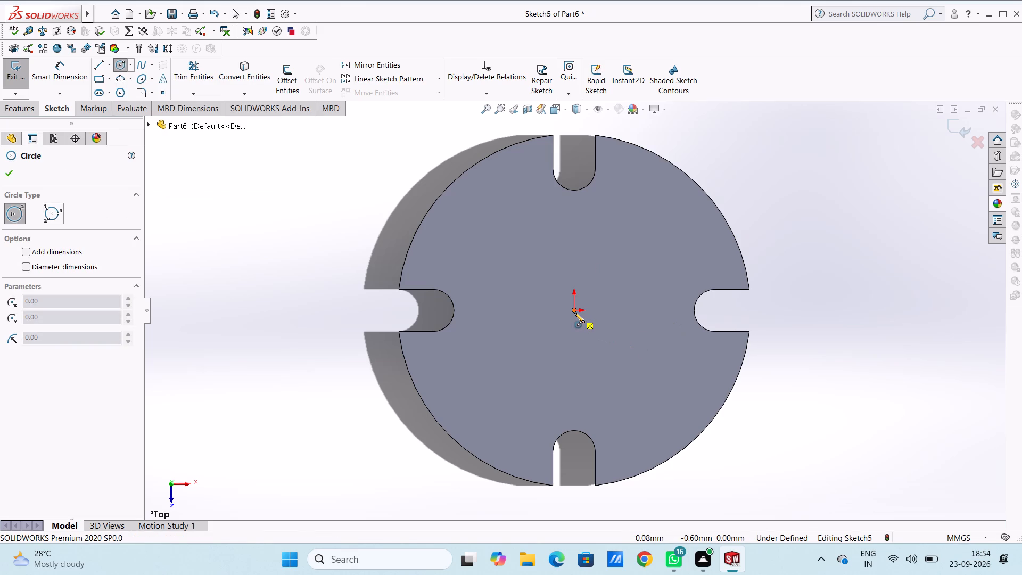
pyautogui.click(574, 313)
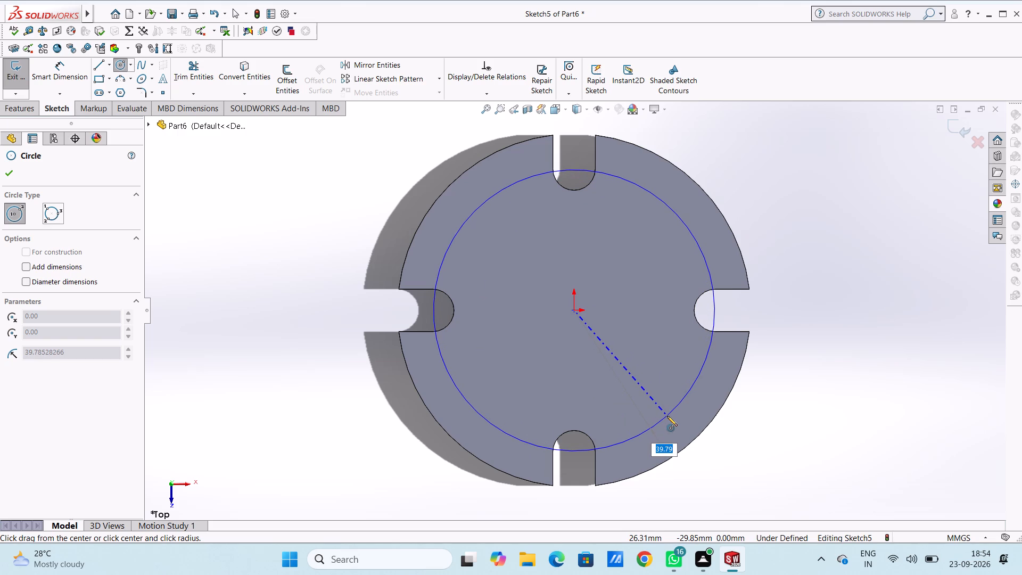
pyautogui.write('40')
pyautogui.press('Return')
pyautogui.press('Escape')
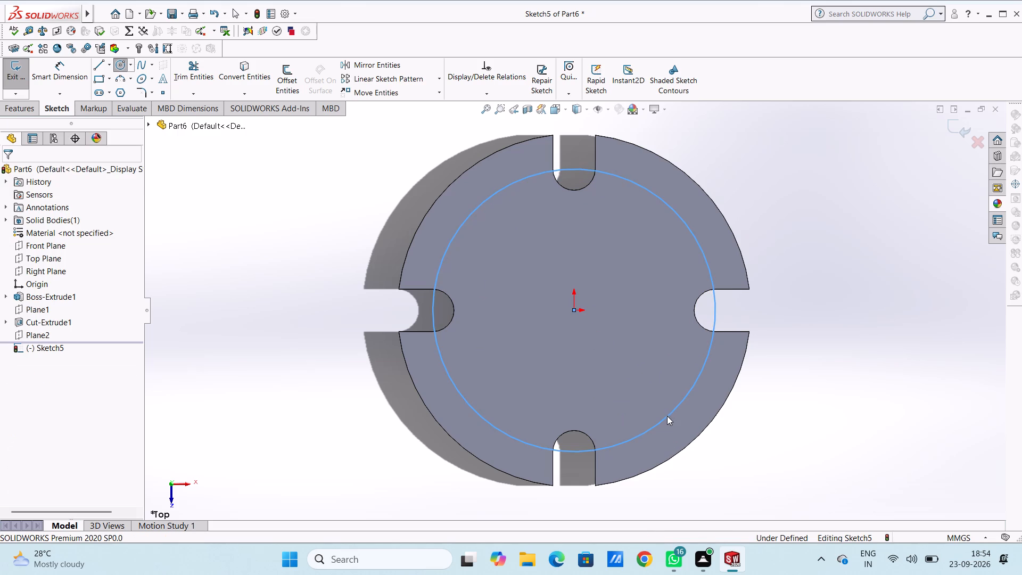
pyautogui.press('Escape')
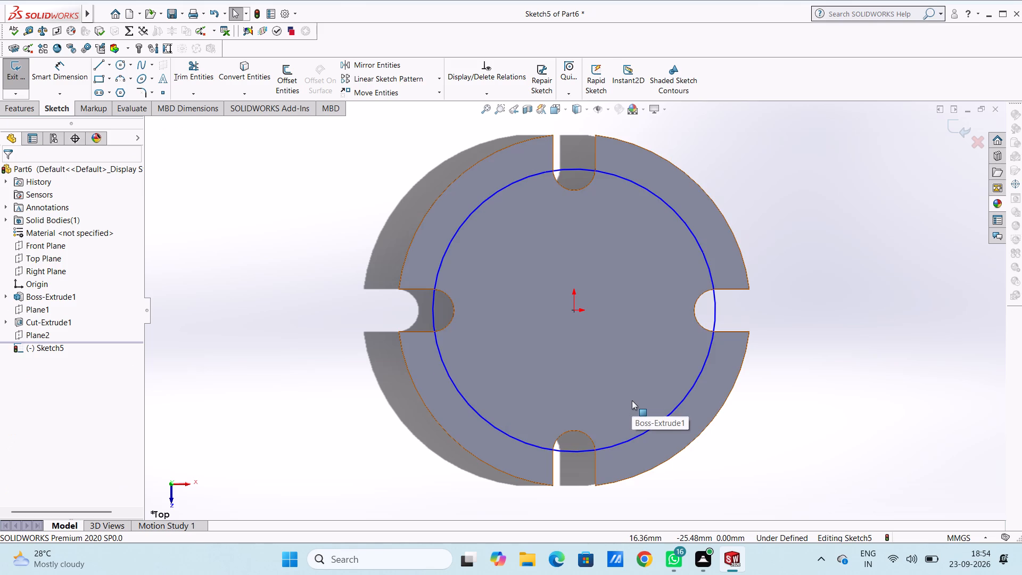
# Dimension the top-face circle's diameter at 80 mm.
pyautogui.click(56, 72)
pyautogui.click(443, 266)
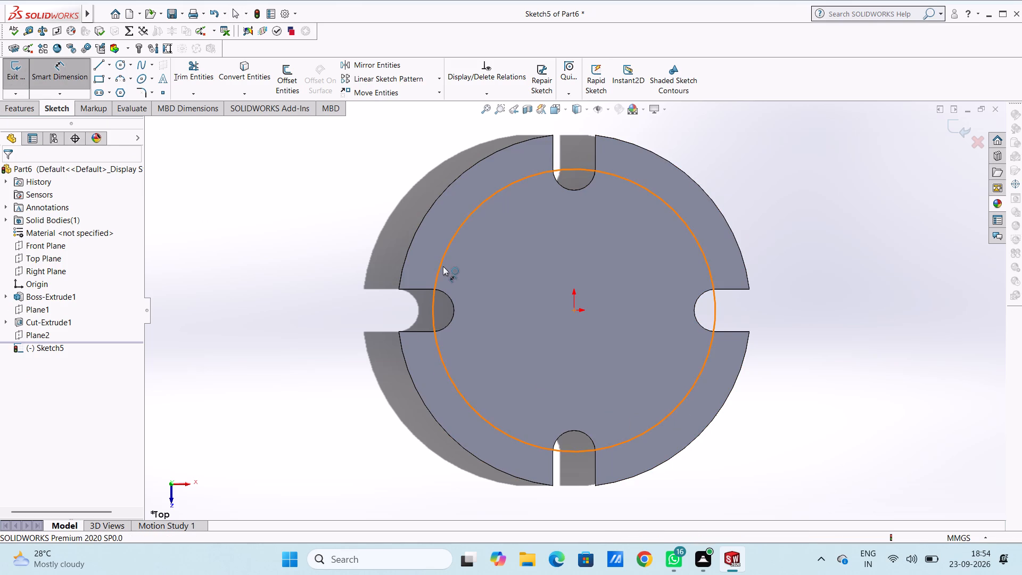
pyautogui.scroll(2, 340, 216)
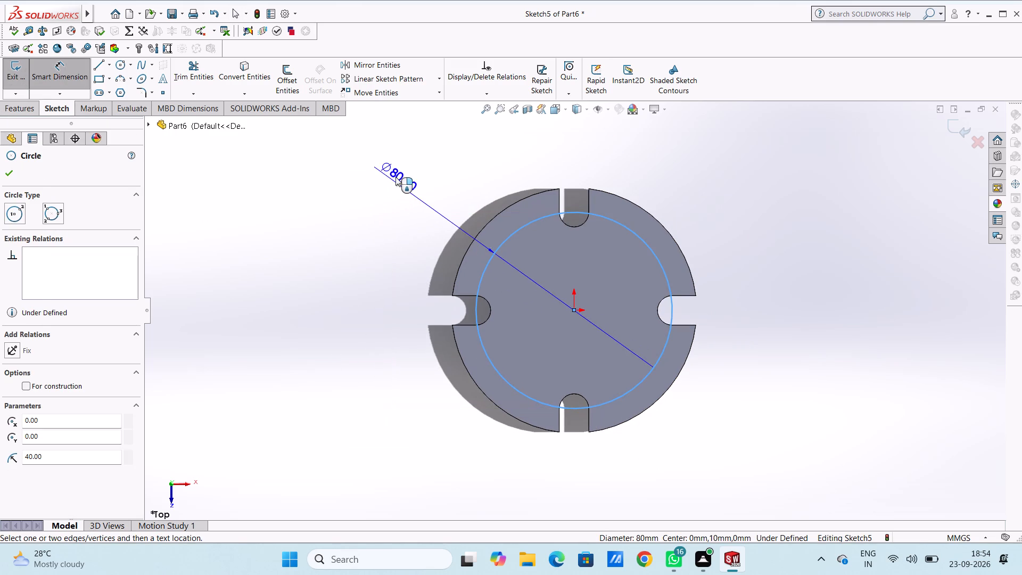
pyautogui.click(394, 179)
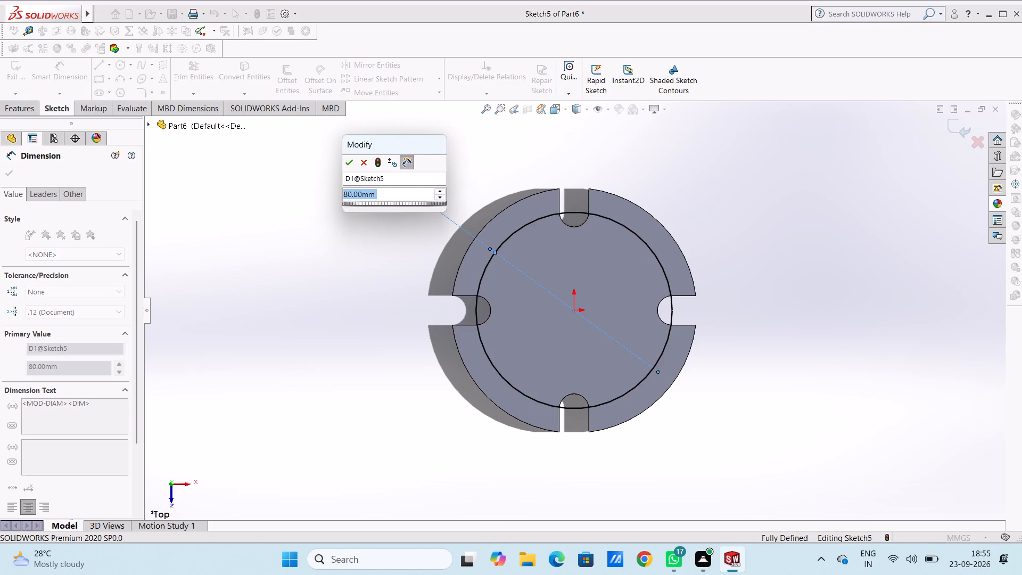
pyautogui.click(351, 167)
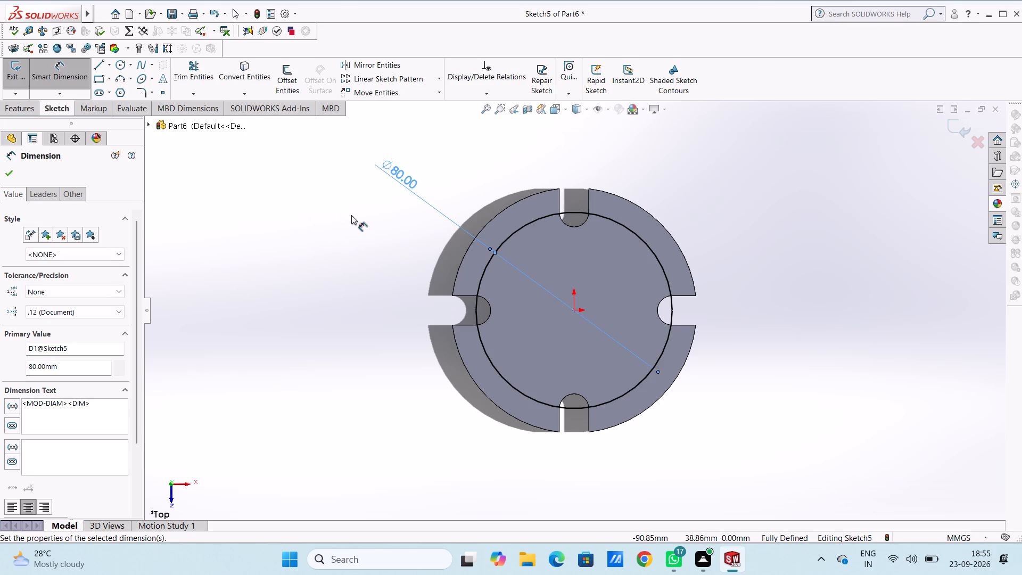
pyautogui.press('Escape')
pyautogui.press('Escape')
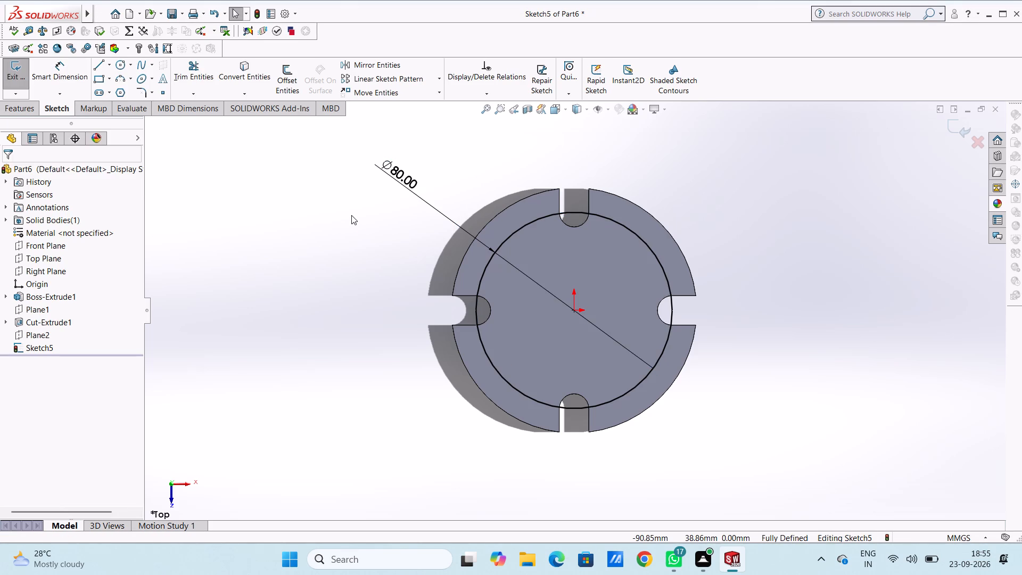
# Start a boss extrusion of the 80 mm circle upward from the disc with a blind depth of 60 mm.
pyautogui.click(22, 108)
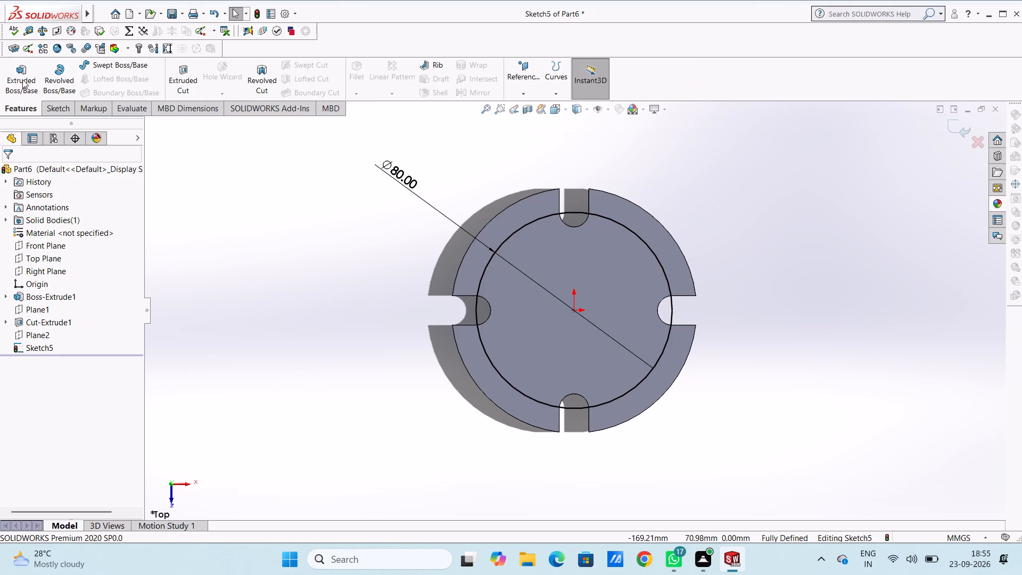
pyautogui.click(22, 78)
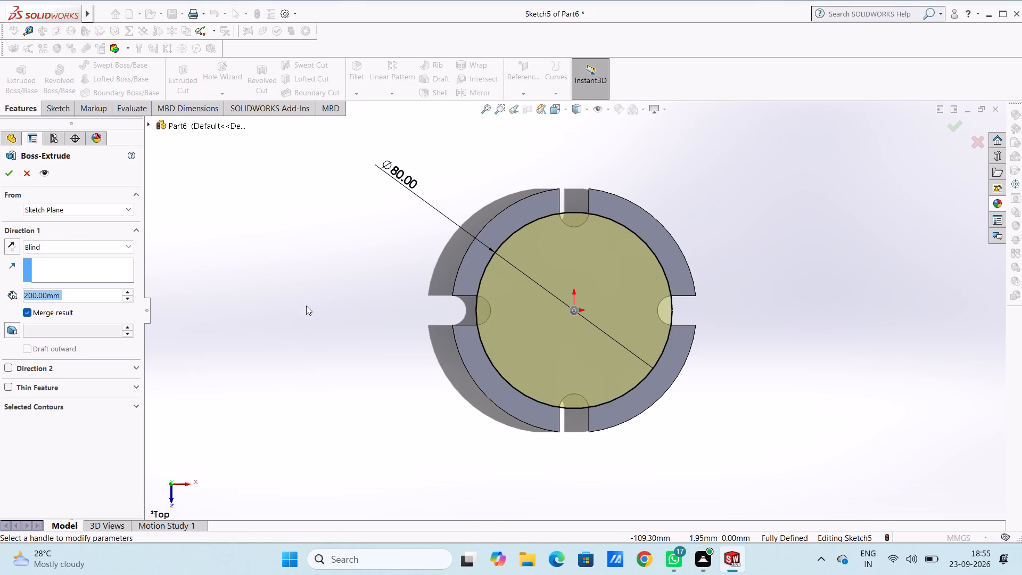
pyautogui.moveTo(325, 335); pyautogui.dragTo(341, 270, button='middle')
pyautogui.scroll(3, 335, 292)
pyautogui.moveTo(328, 362); pyautogui.dragTo(325, 300, button='middle')
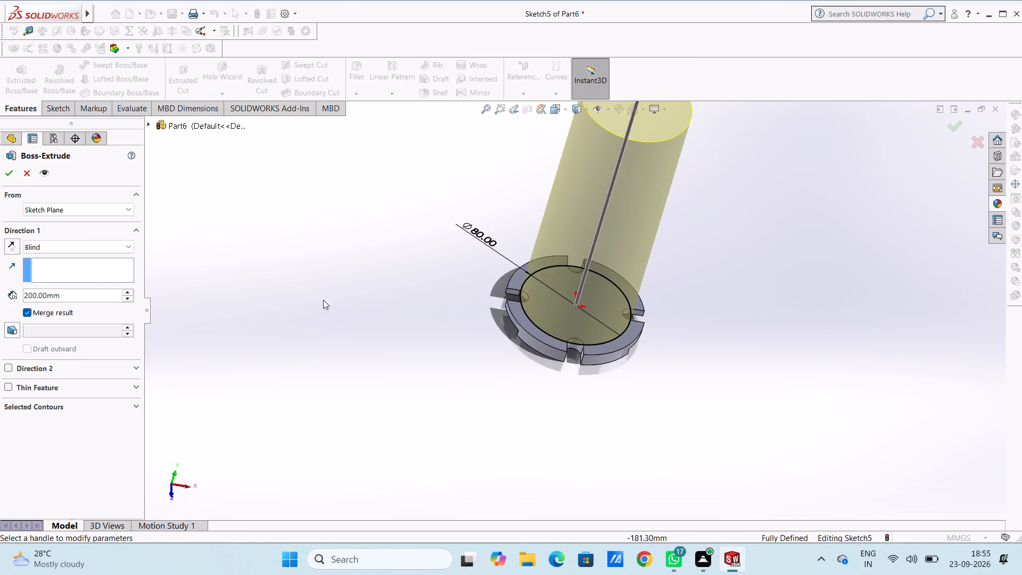
pyautogui.scroll(3, 328, 325)
pyautogui.scroll(1, 409, 374)
pyautogui.moveTo(409, 374); pyautogui.dragTo(403, 324, button='middle')
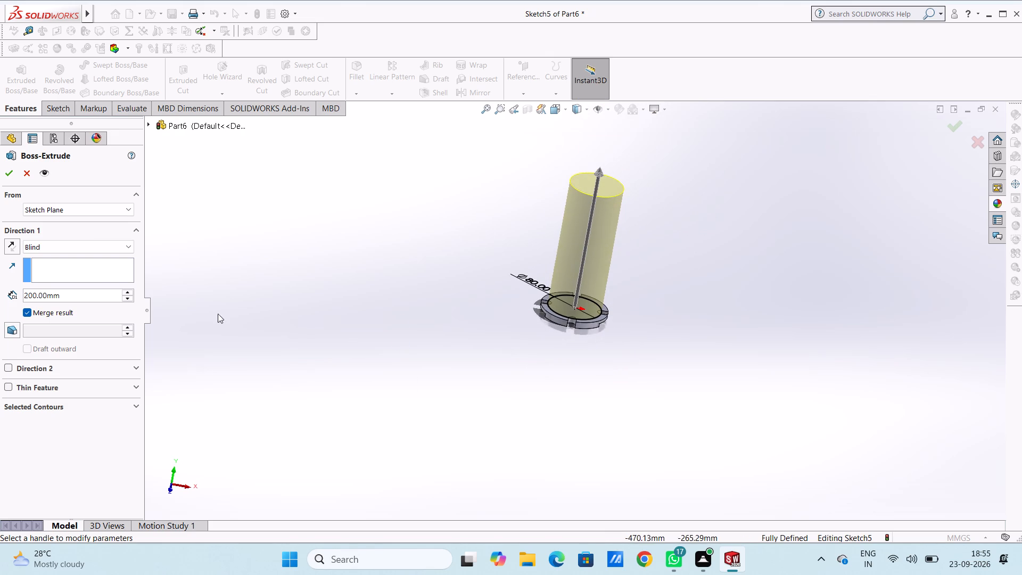
pyautogui.doubleClick(90, 296)
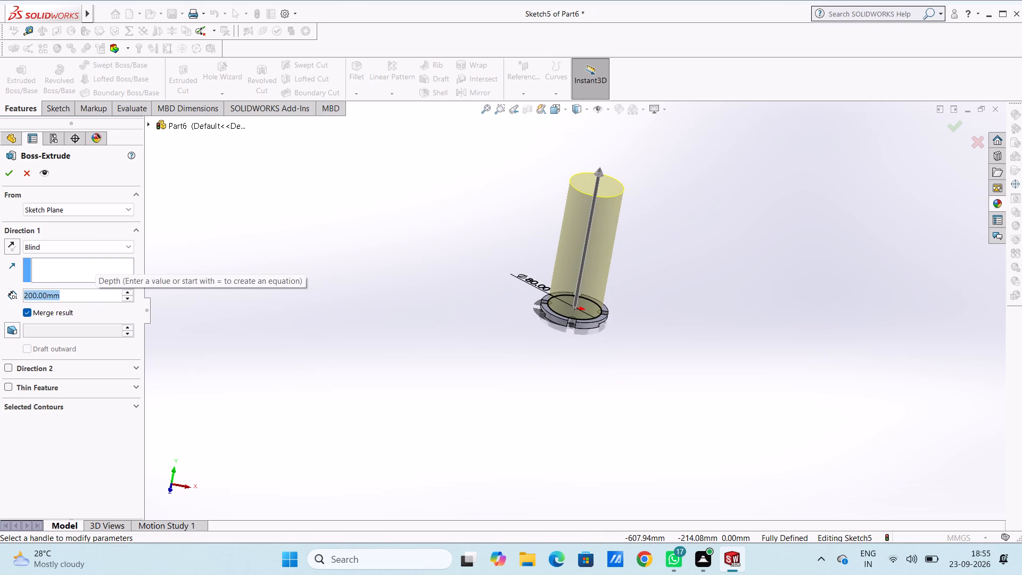
pyautogui.write('50')
pyautogui.press('Return')
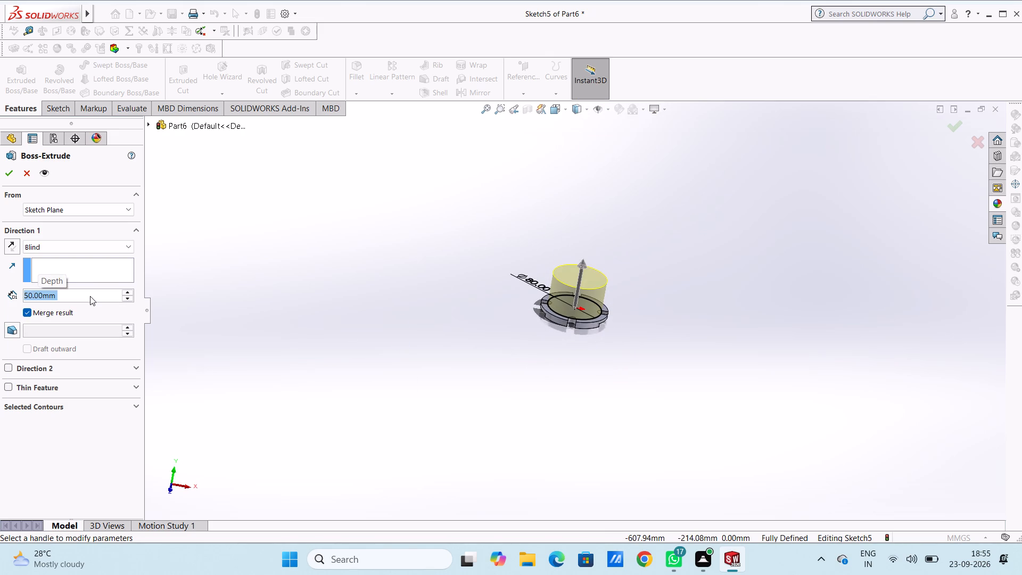
pyautogui.write('80')
pyautogui.press('Return')
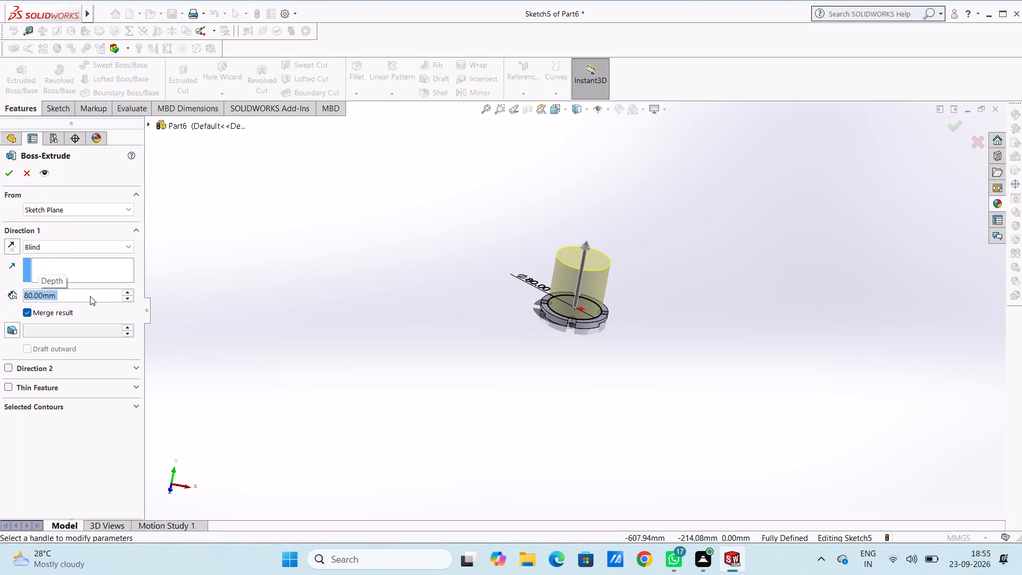
pyautogui.write('60')
pyautogui.press('Return')
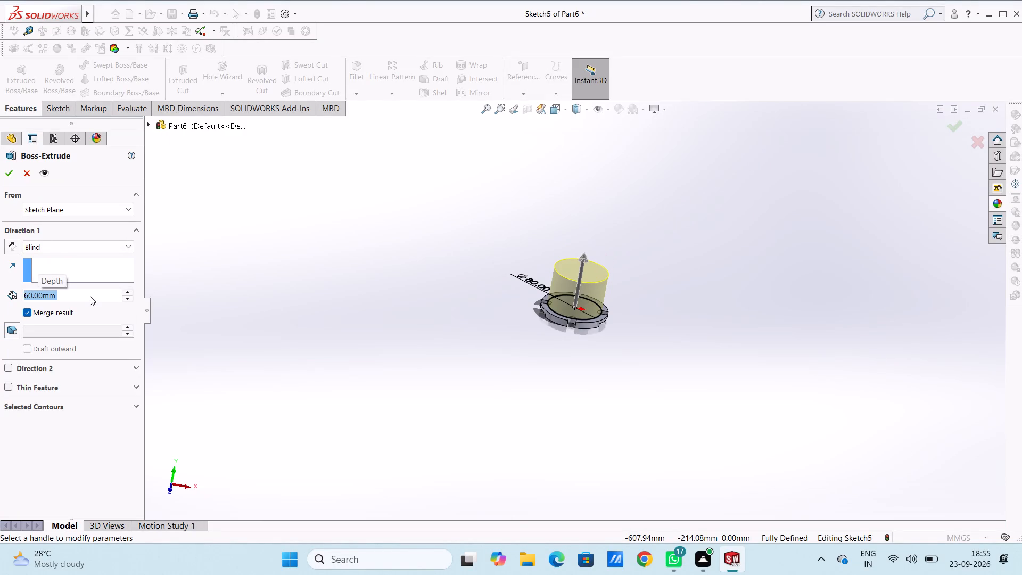
pyautogui.moveTo(395, 349); pyautogui.dragTo(395, 349, button='middle')
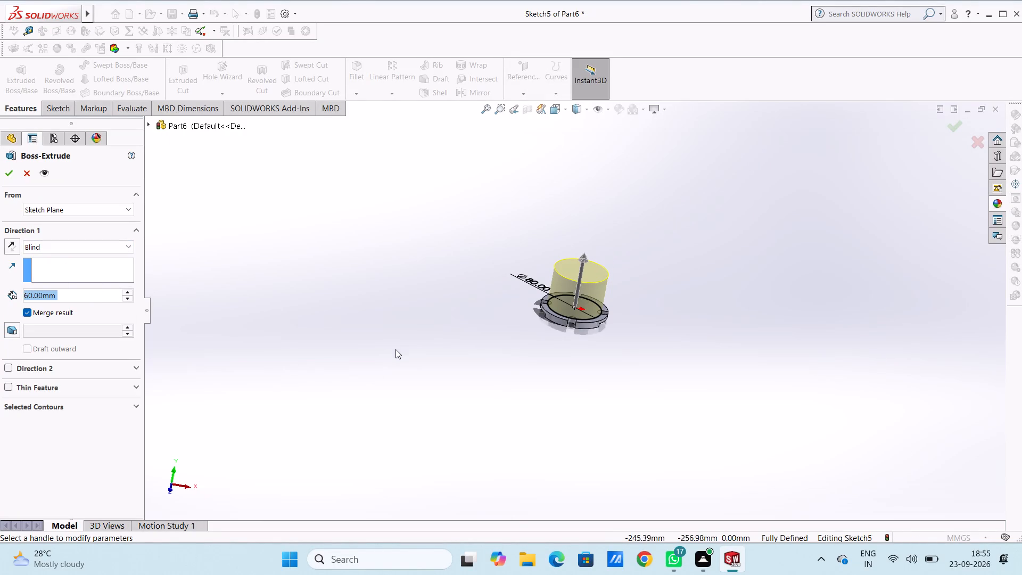
pyautogui.moveTo(395, 349); pyautogui.dragTo(374, 473, button='middle')
pyautogui.moveTo(383, 334); pyautogui.dragTo(385, 336, button='middle')
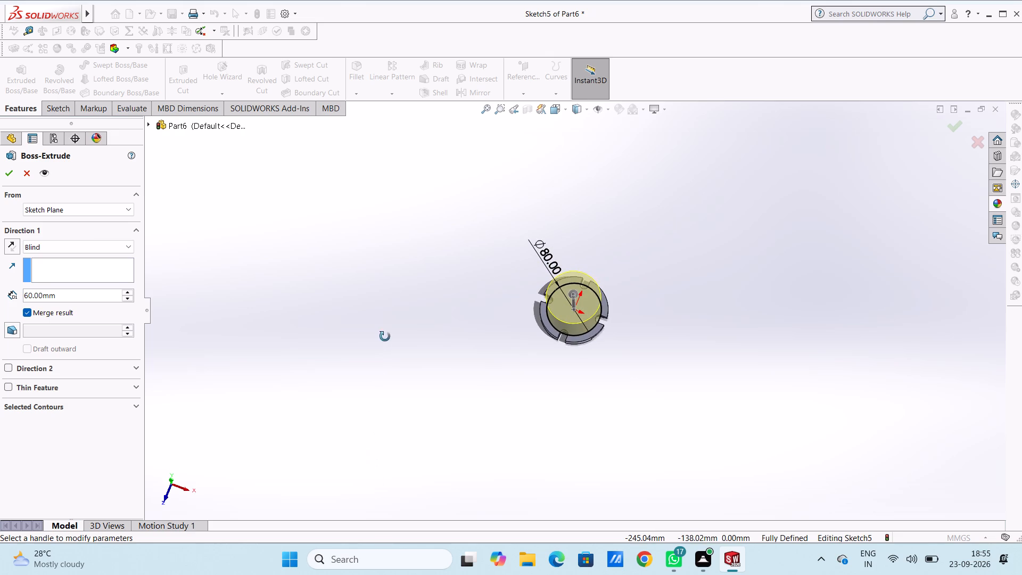
pyautogui.moveTo(385, 336); pyautogui.dragTo(385, 371, button='middle')
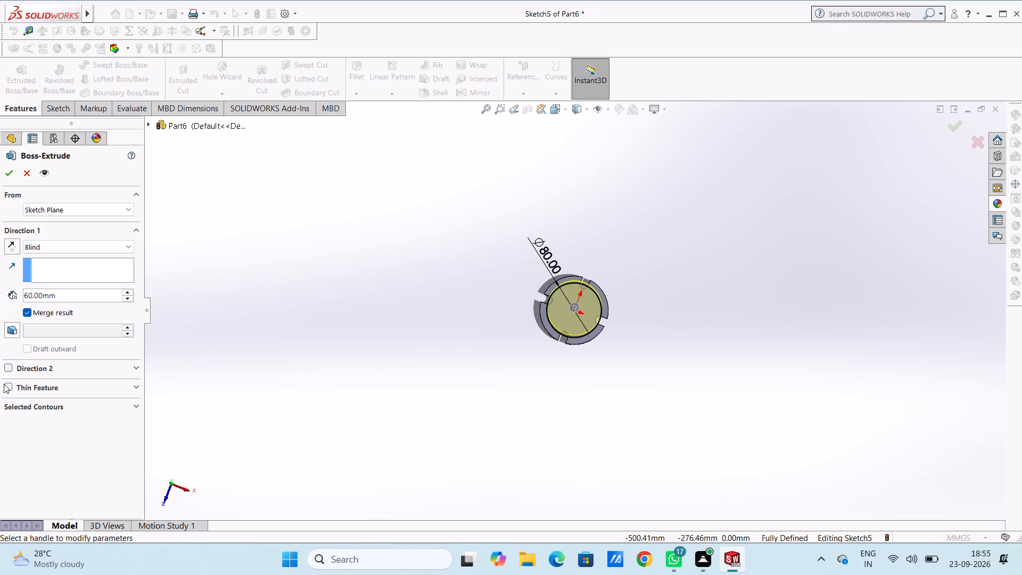
# Make the extrusion a one-direction thin feature with an 8 mm wall, reversed to the inside of the circle, and complete it.
pyautogui.click(7, 387)
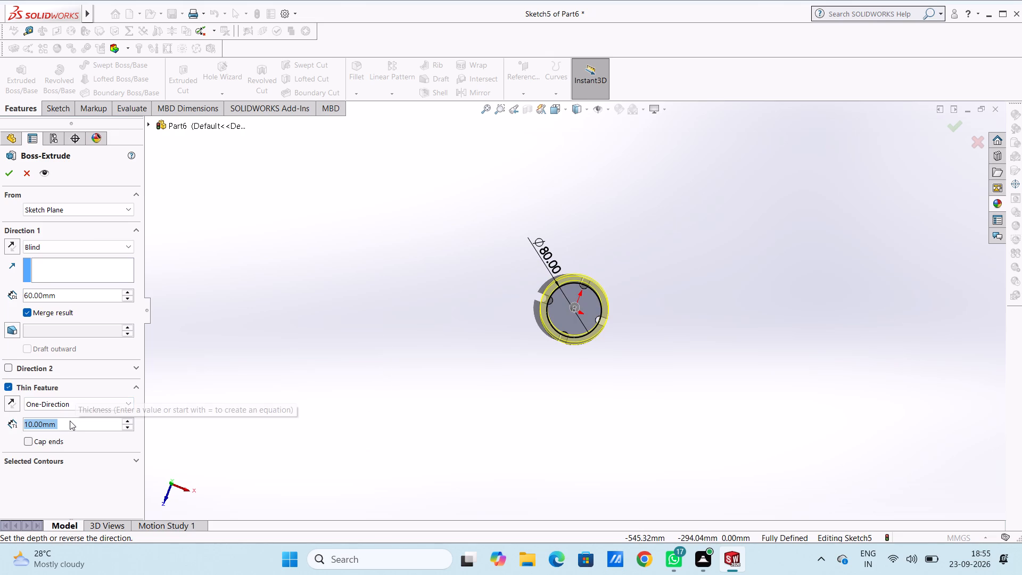
pyautogui.click(10, 404)
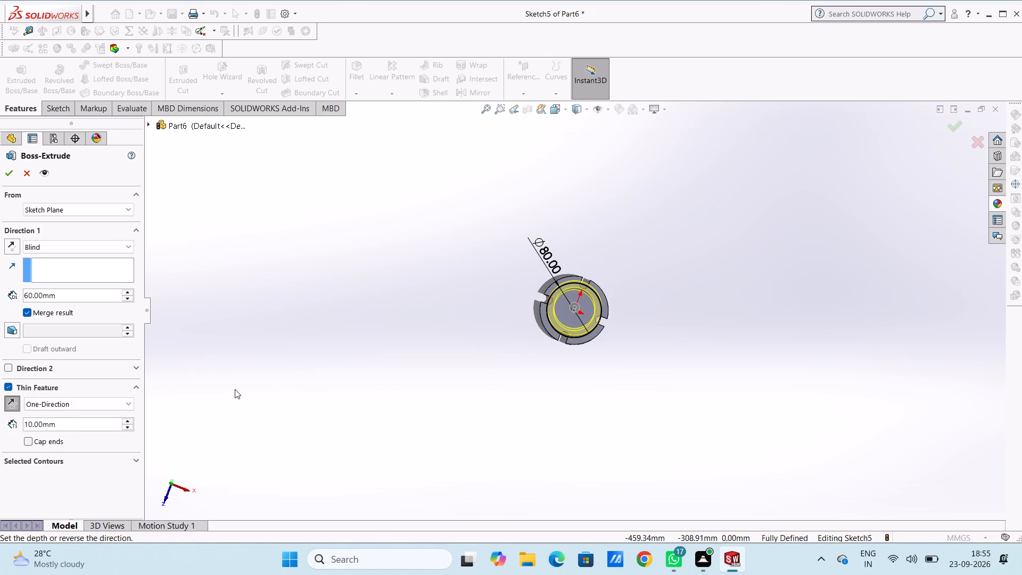
pyautogui.scroll(-5, 564, 328)
pyautogui.scroll(-3, 697, 198)
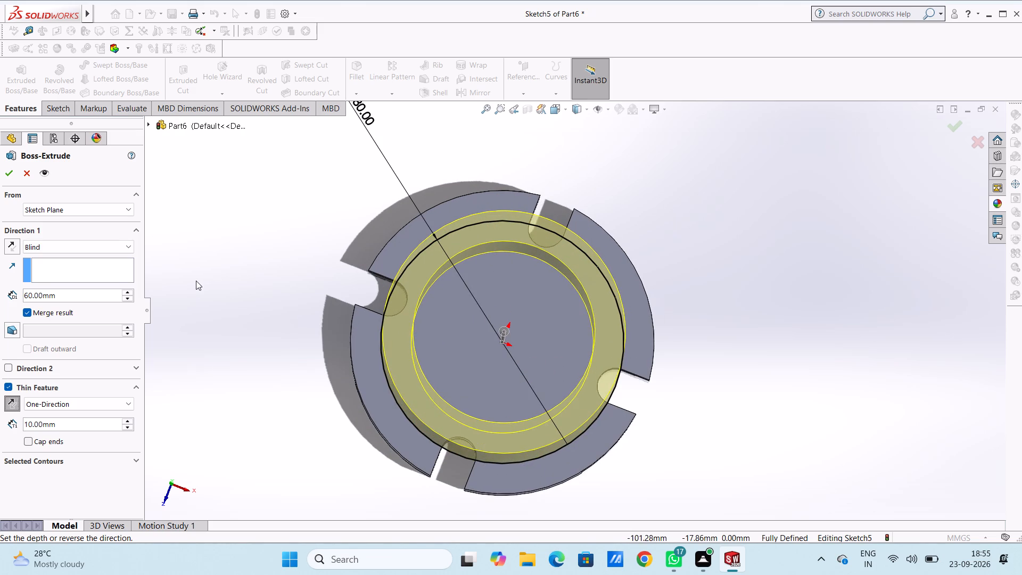
pyautogui.doubleClick(72, 425)
pyautogui.press('8')
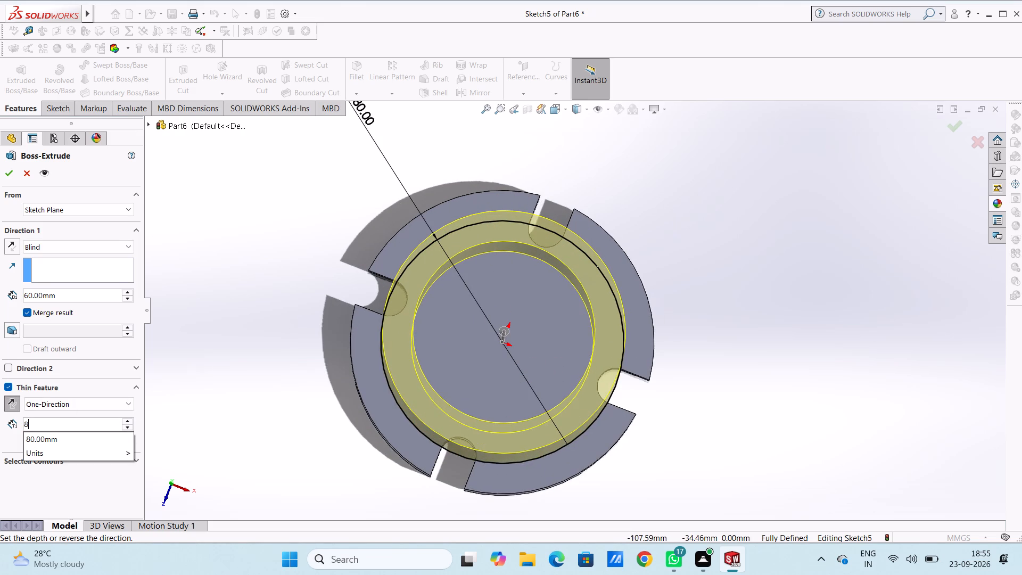
pyautogui.press('Return')
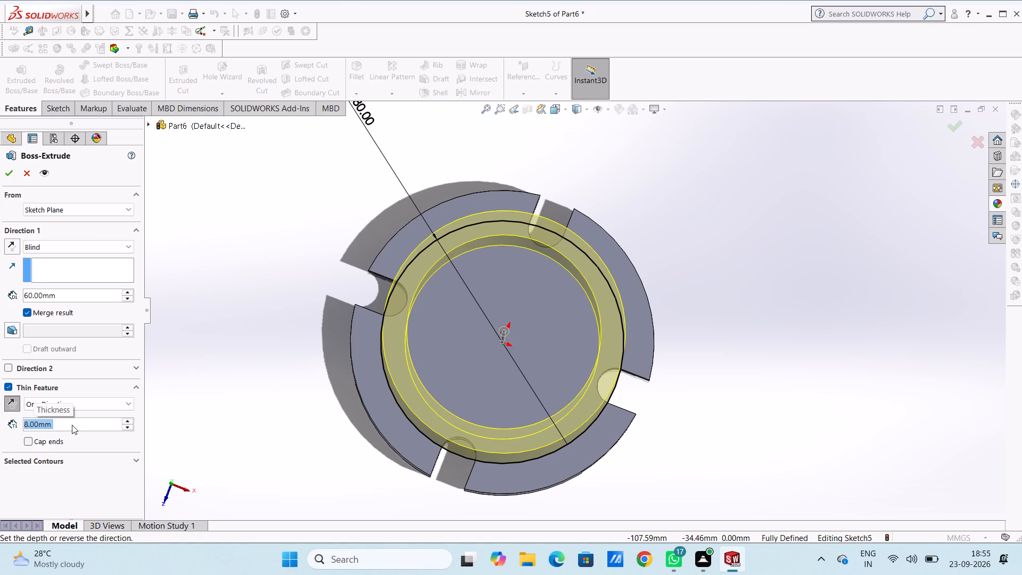
pyautogui.click(9, 175)
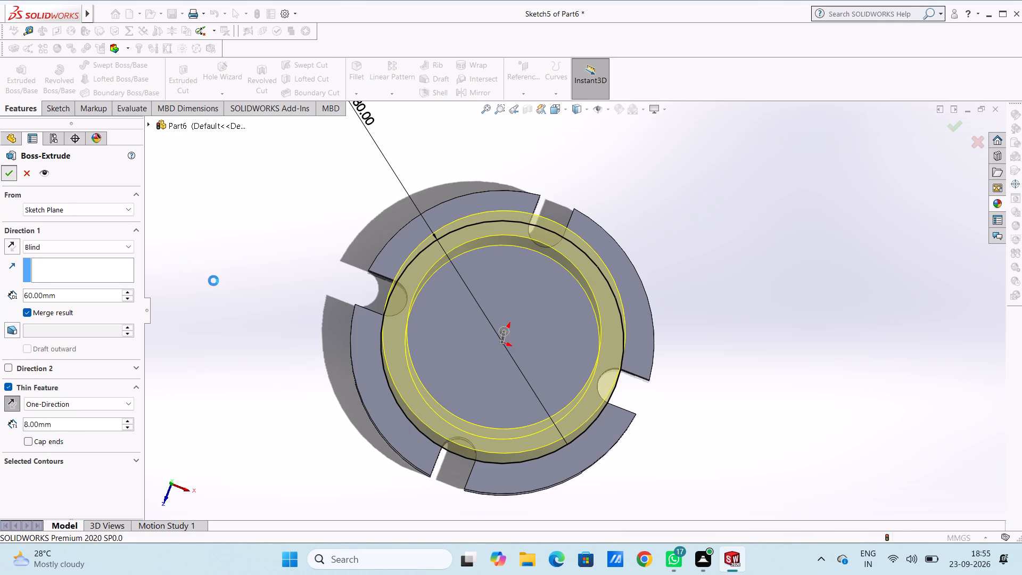
pyautogui.click(213, 281)
# Create a reference plane offset 50 mm from the Right Plane.
pyautogui.moveTo(260, 291); pyautogui.dragTo(273, 300, button='middle')
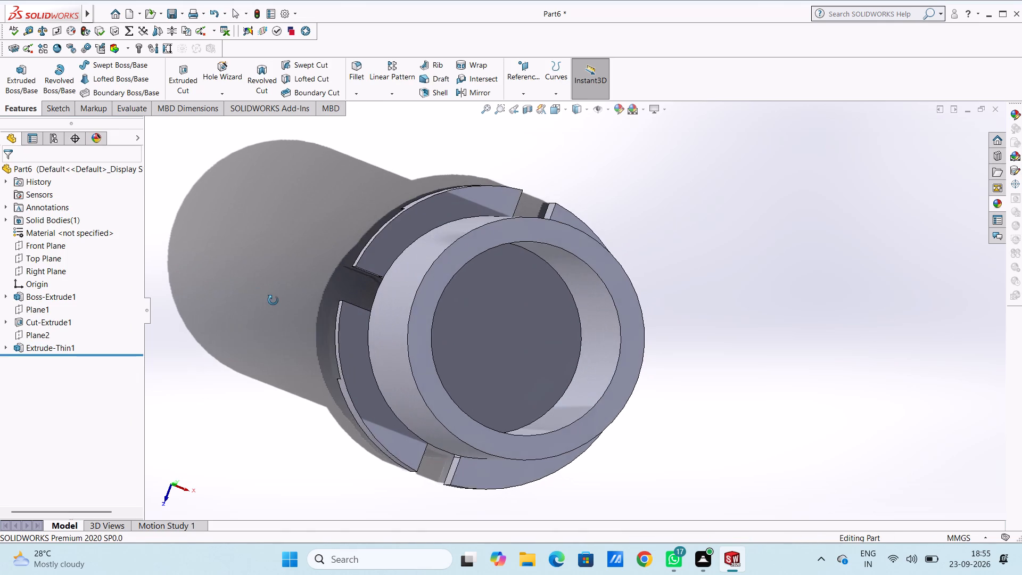
pyautogui.moveTo(273, 300); pyautogui.dragTo(259, 300, button='middle')
pyautogui.middleClick(259, 300)
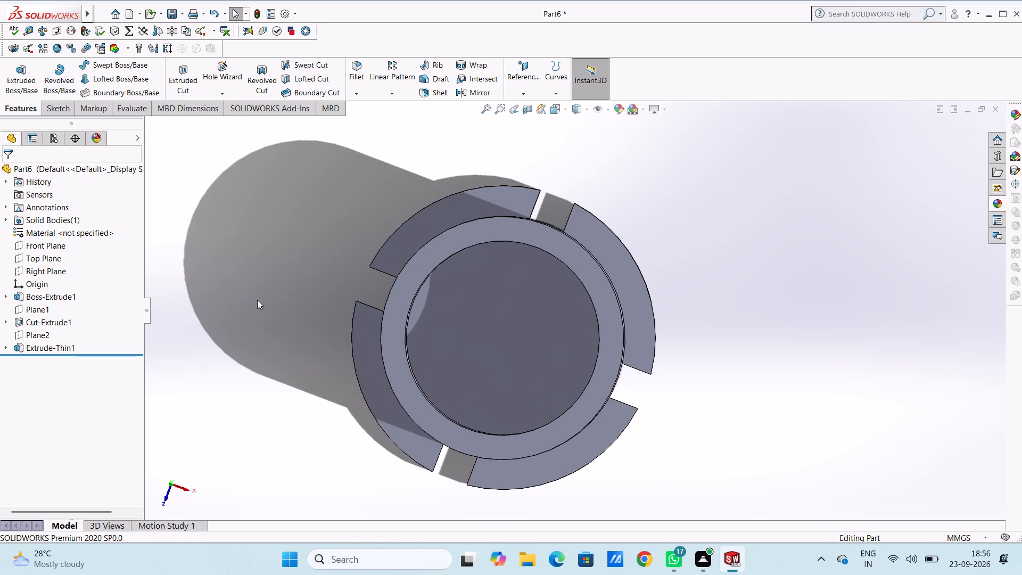
pyautogui.scroll(1, 257, 300)
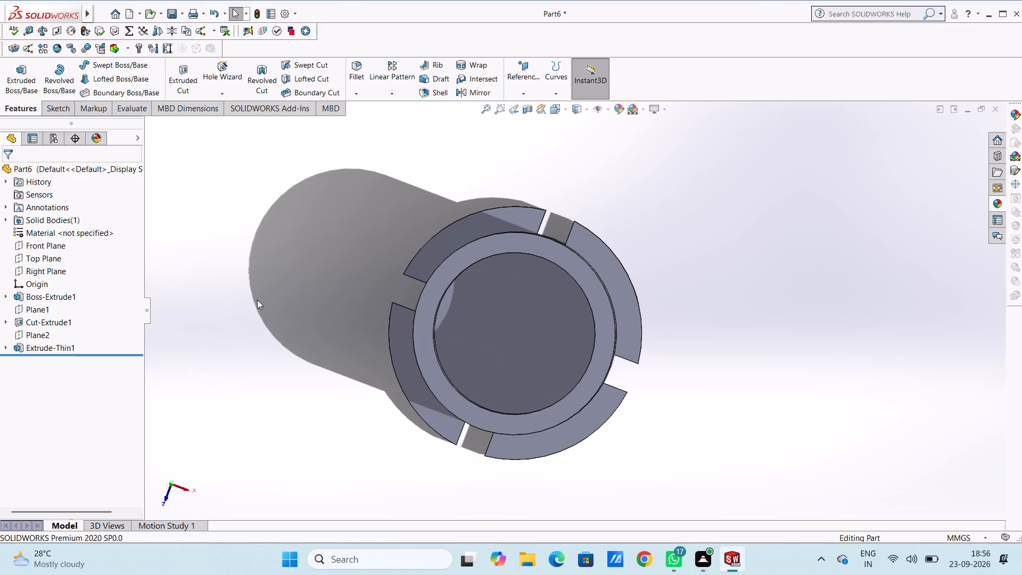
pyautogui.hotkey('ctrl', '5')
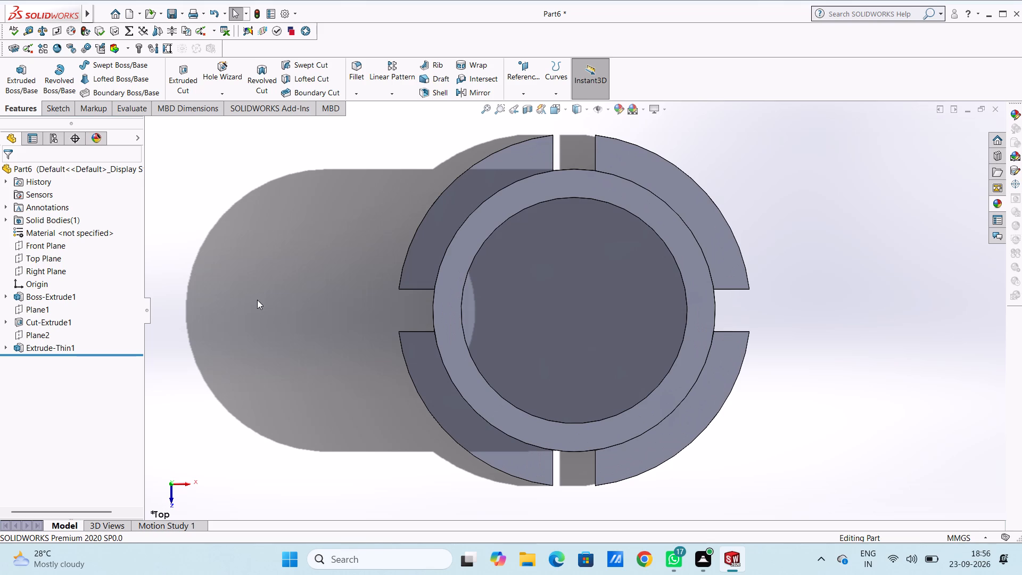
pyautogui.click(523, 77)
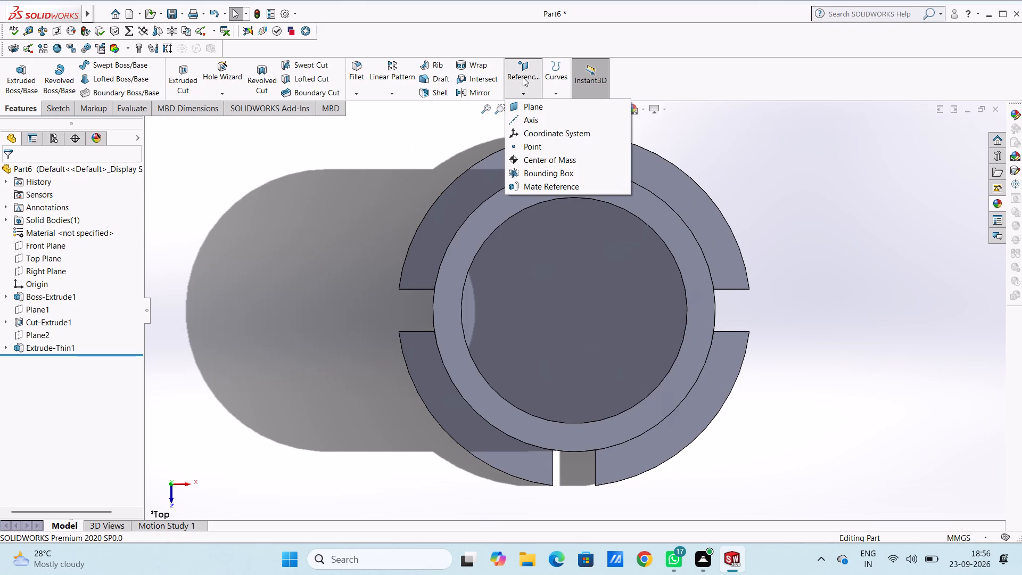
pyautogui.click(534, 108)
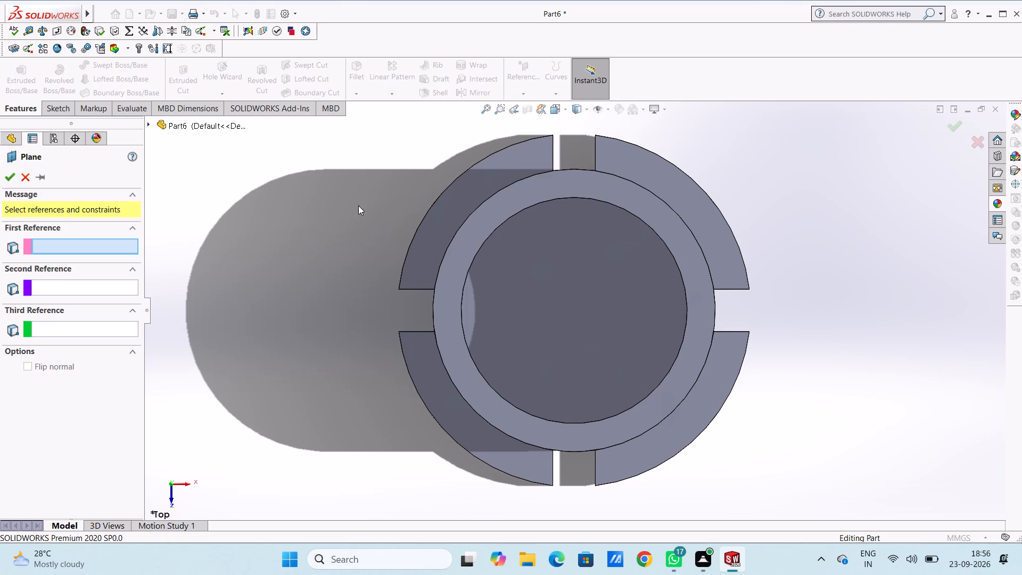
pyautogui.click(218, 127)
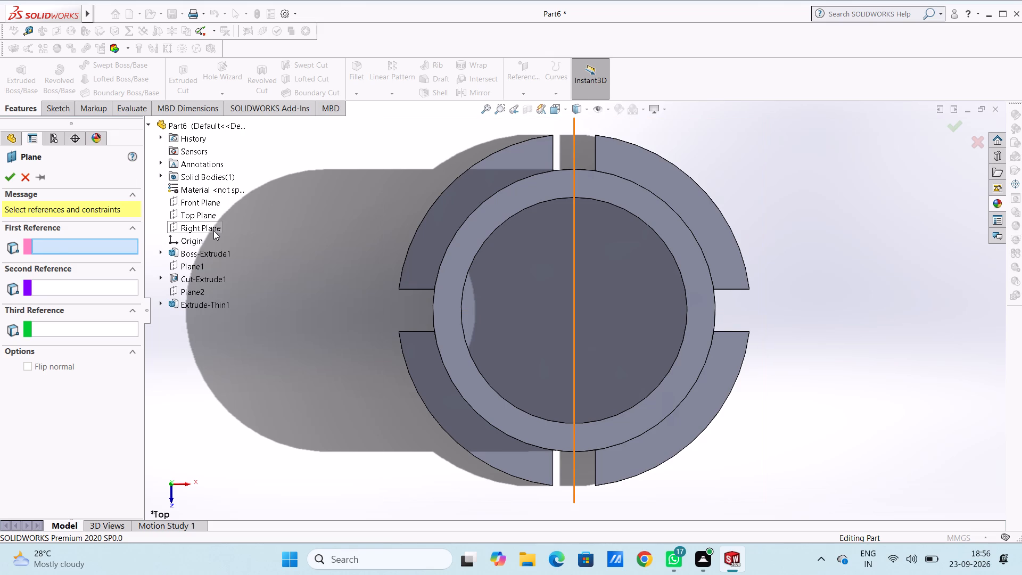
pyautogui.click(213, 231)
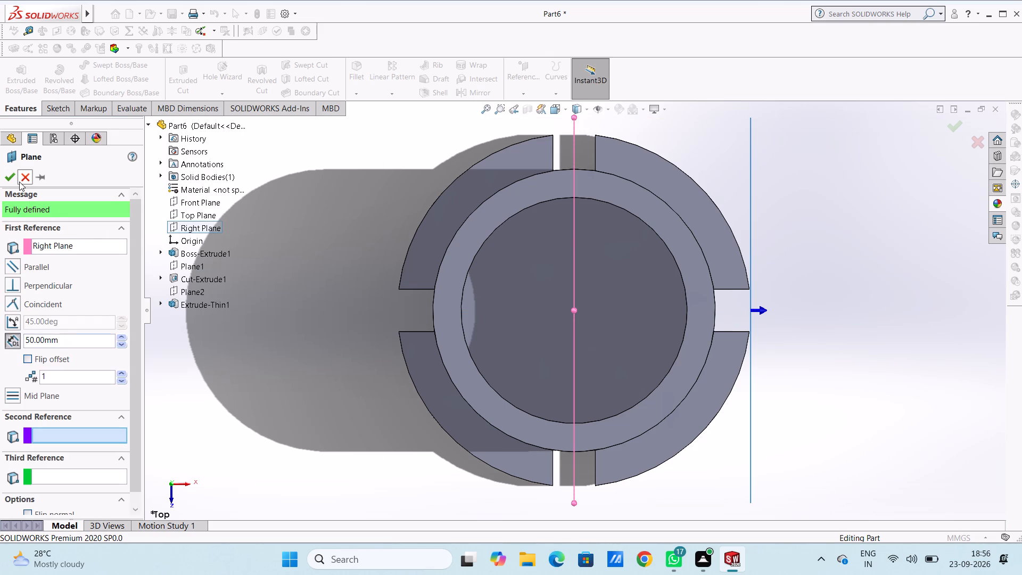
pyautogui.click(6, 177)
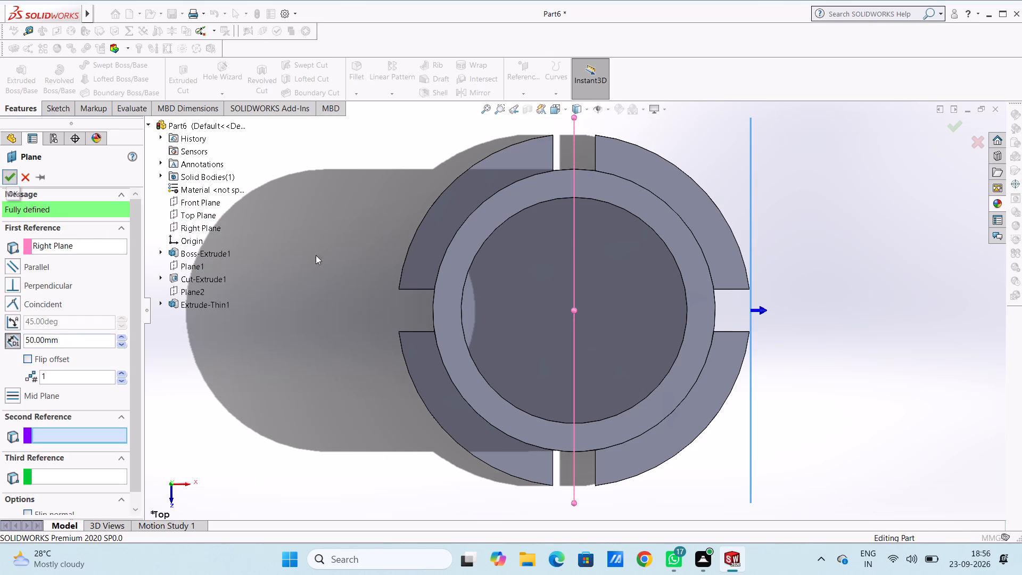
pyautogui.click(303, 285)
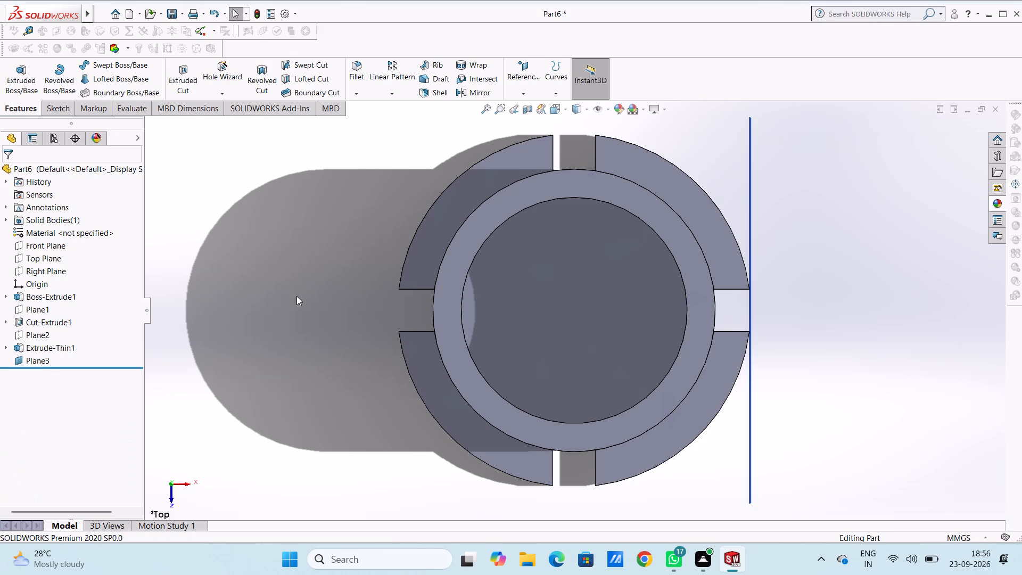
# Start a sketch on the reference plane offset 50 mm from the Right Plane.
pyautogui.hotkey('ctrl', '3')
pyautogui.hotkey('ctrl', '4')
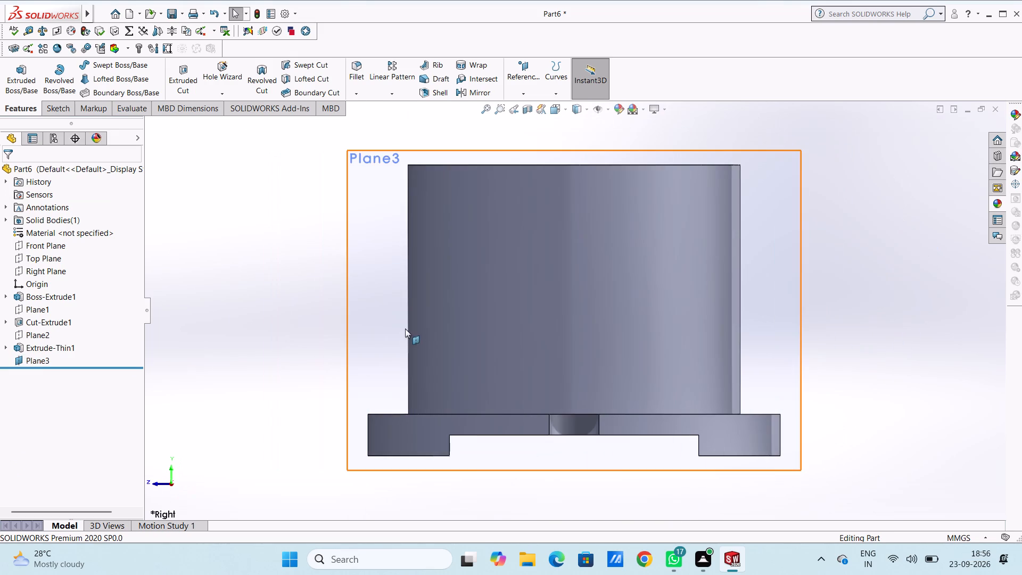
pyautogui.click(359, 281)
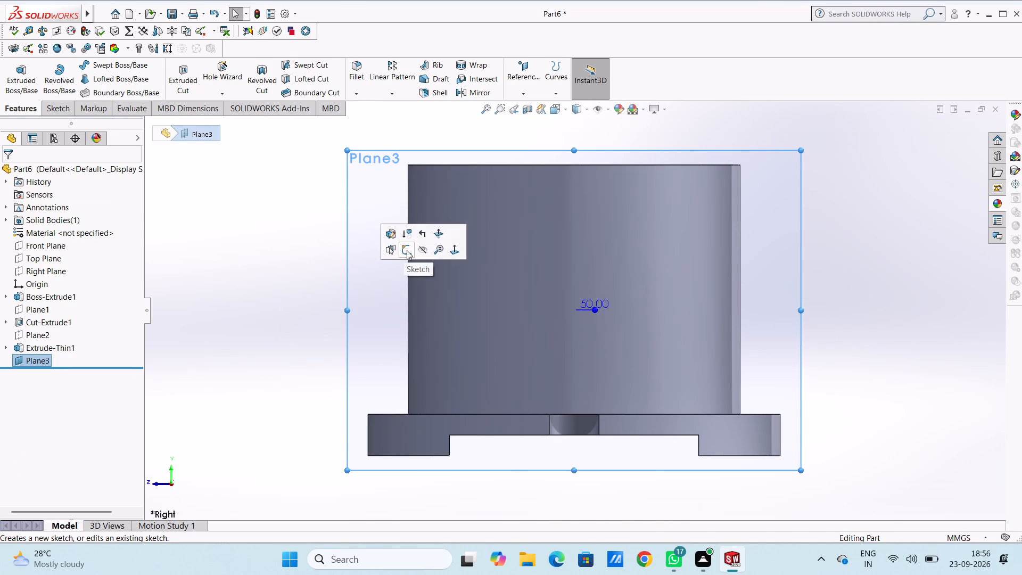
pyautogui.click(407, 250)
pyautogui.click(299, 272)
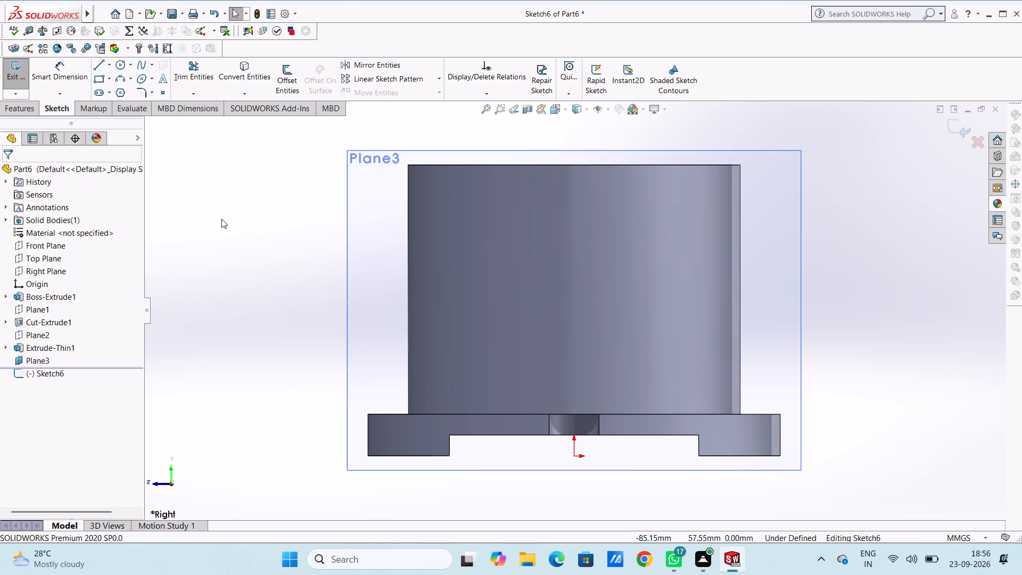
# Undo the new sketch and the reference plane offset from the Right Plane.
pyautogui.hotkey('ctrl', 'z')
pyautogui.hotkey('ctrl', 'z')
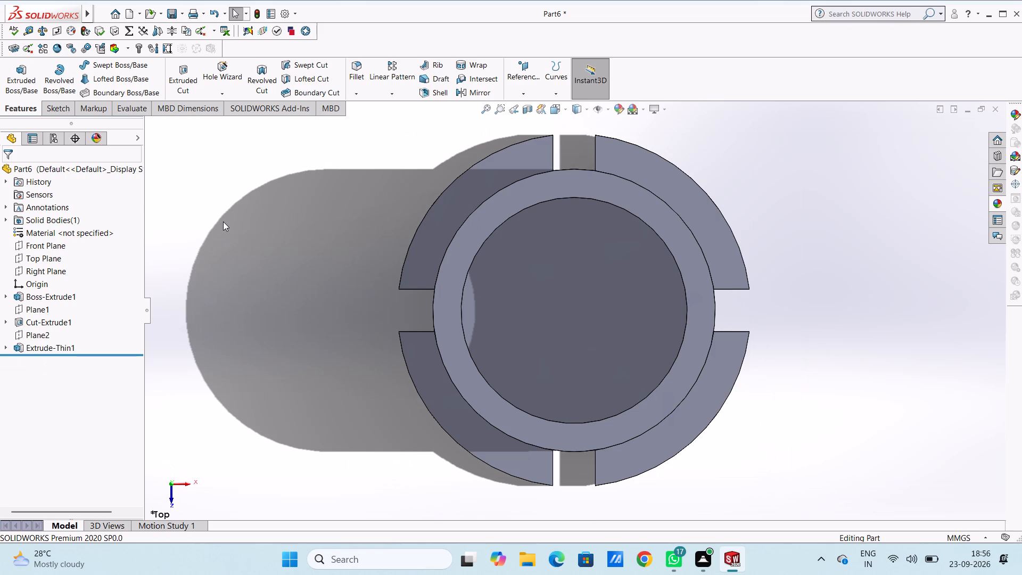
# Start a new reference plane with the Top Plane as its first reference.
pyautogui.hotkey('ctrl', '1')
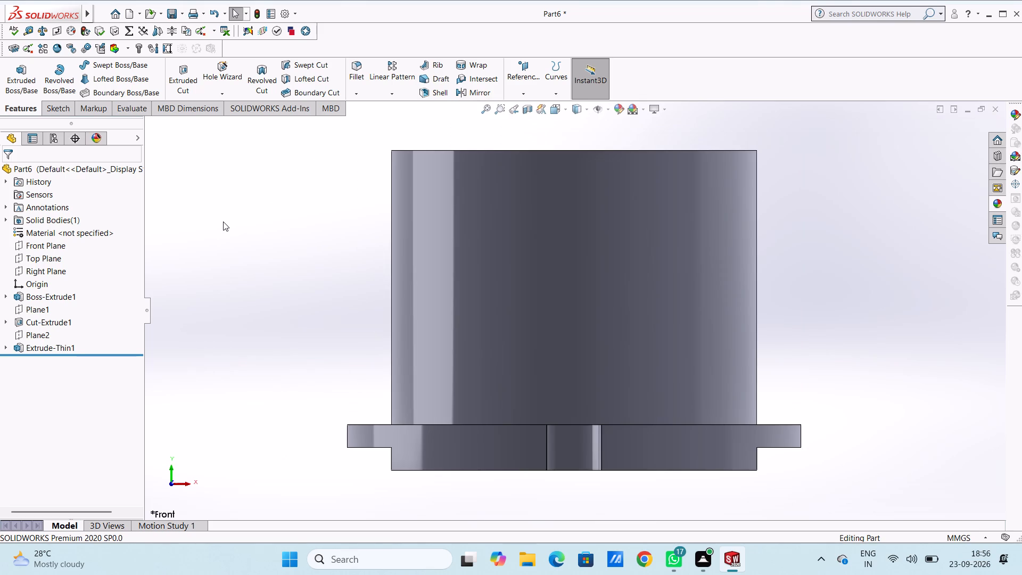
pyautogui.scroll(3, 562, 307)
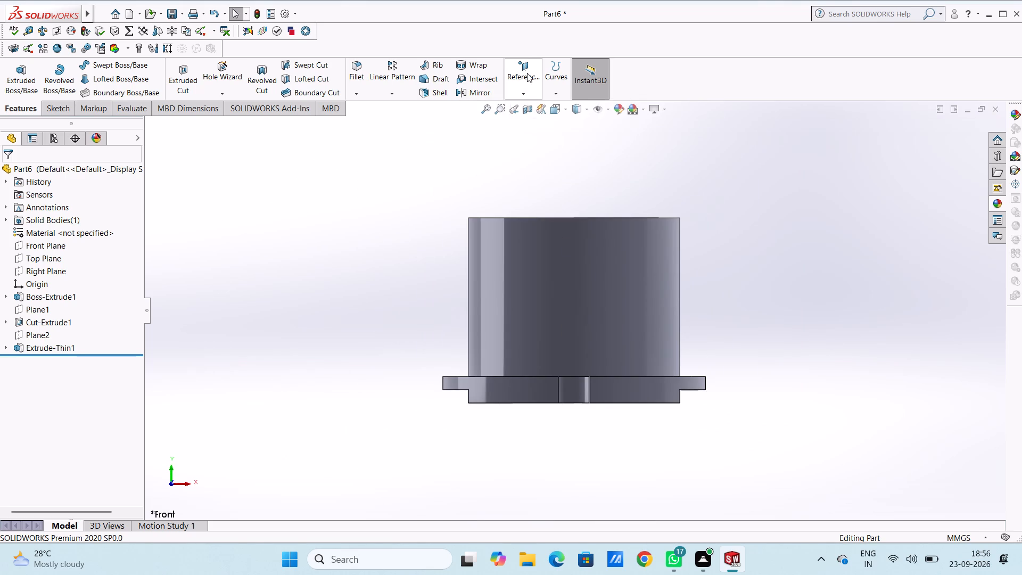
pyautogui.click(527, 73)
pyautogui.click(543, 105)
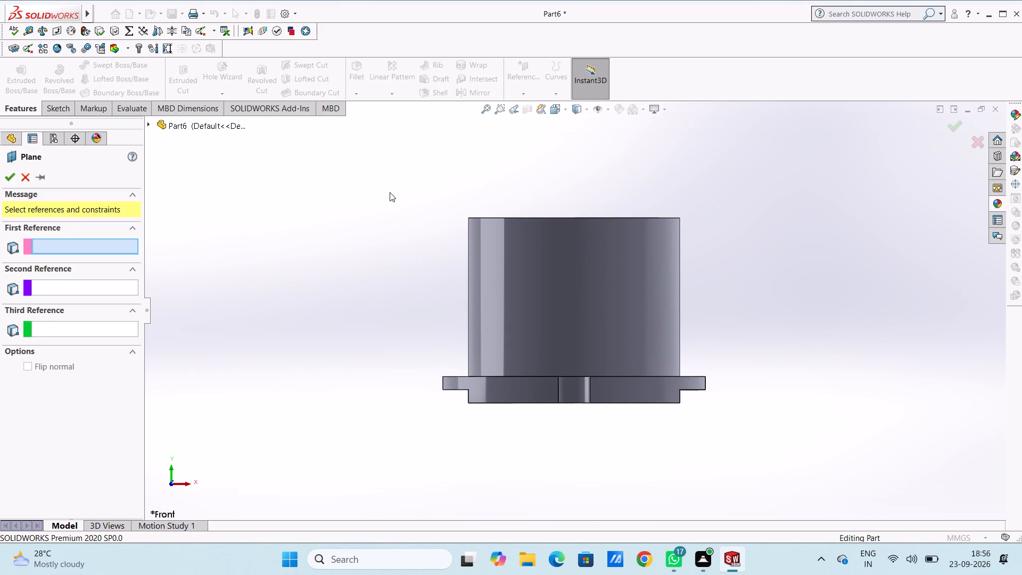
pyautogui.click(213, 125)
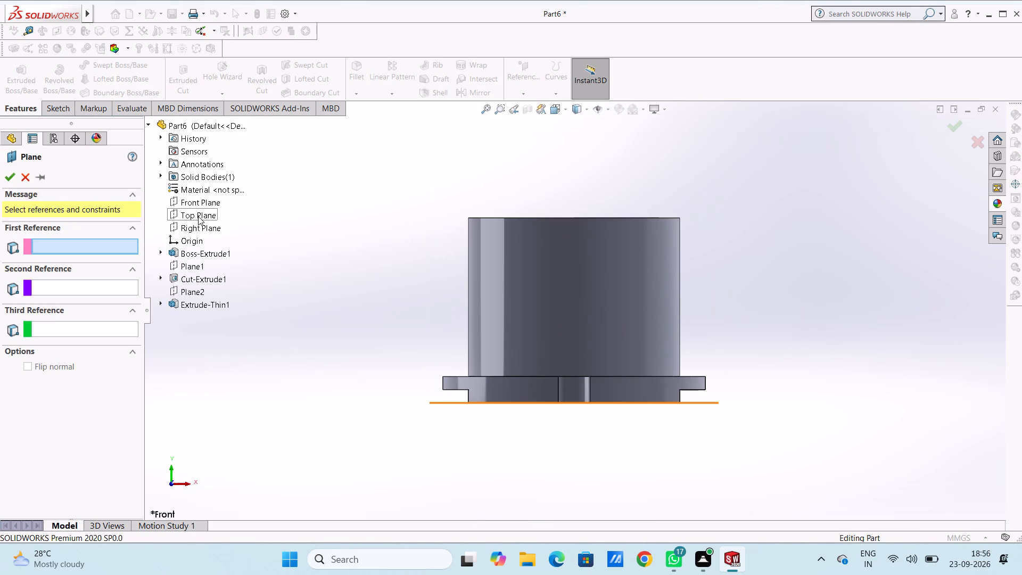
pyautogui.click(202, 216)
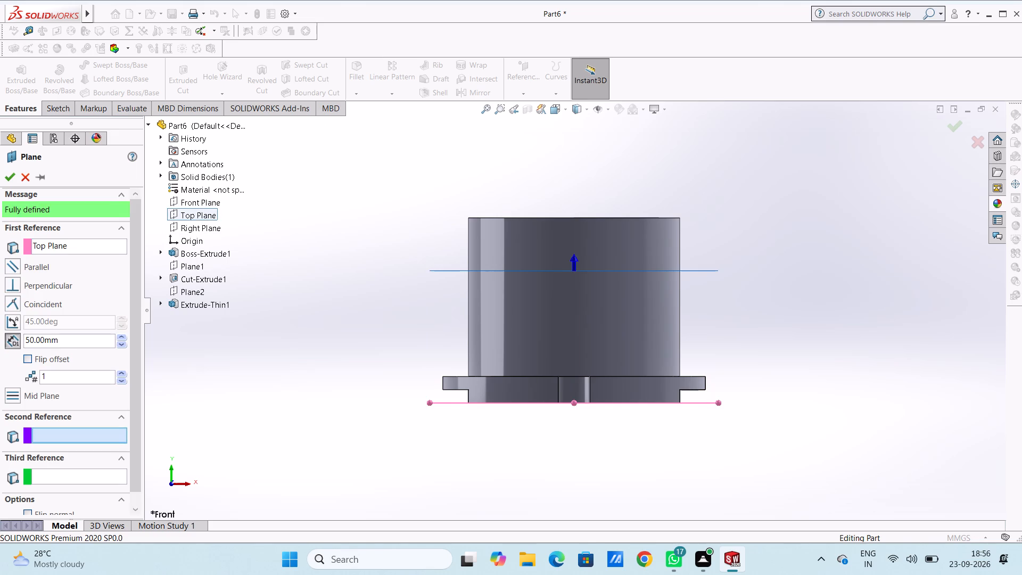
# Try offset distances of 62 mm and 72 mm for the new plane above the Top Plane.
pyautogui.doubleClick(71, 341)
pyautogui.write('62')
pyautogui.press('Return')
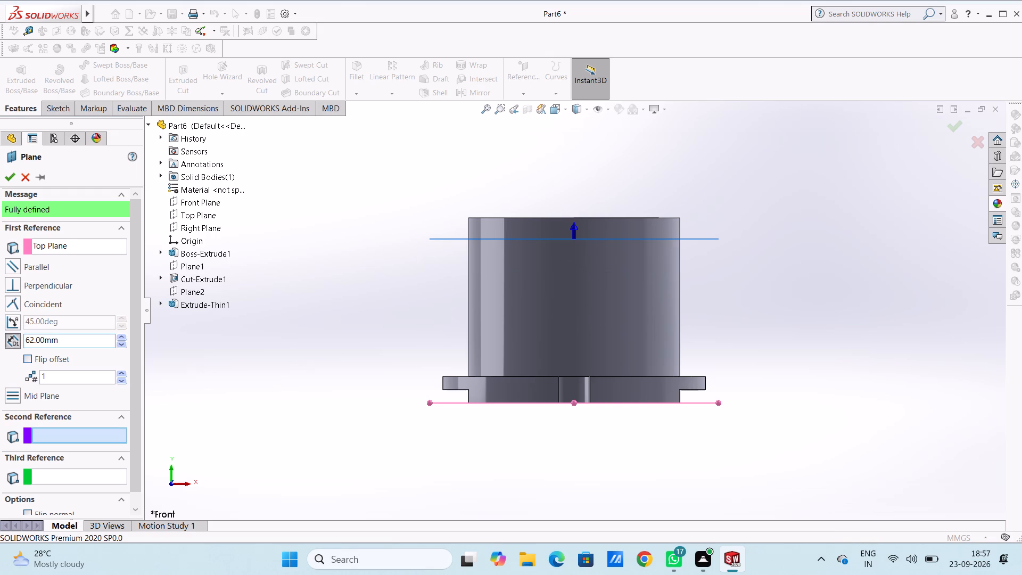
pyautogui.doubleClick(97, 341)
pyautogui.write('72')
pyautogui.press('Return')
# Set the new plane's offset from the Top Plane to 70 mm and create it.
pyautogui.doubleClick(64, 339)
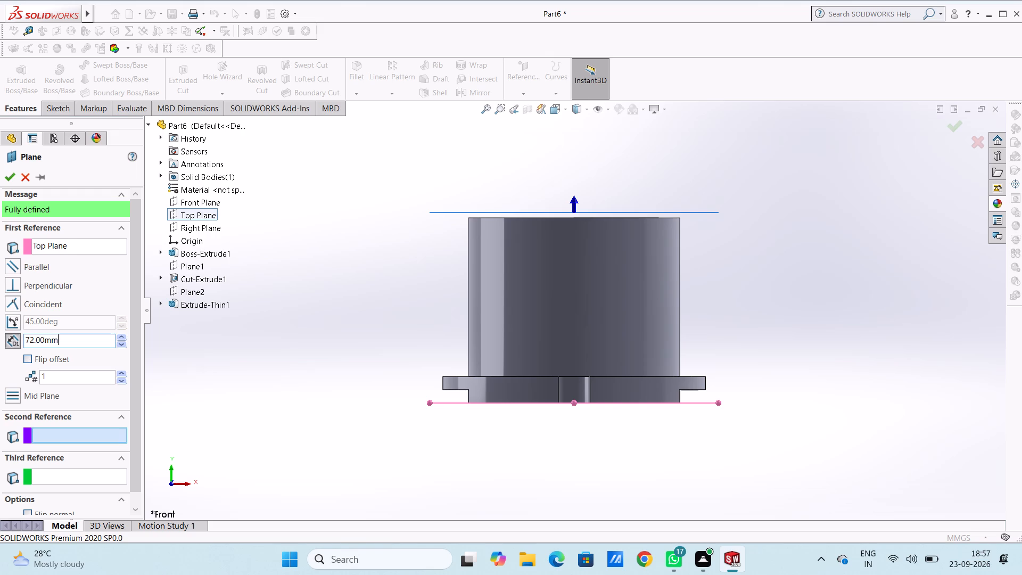
pyautogui.write('70')
pyautogui.press('Return')
pyautogui.click(8, 178)
pyautogui.click(286, 262)
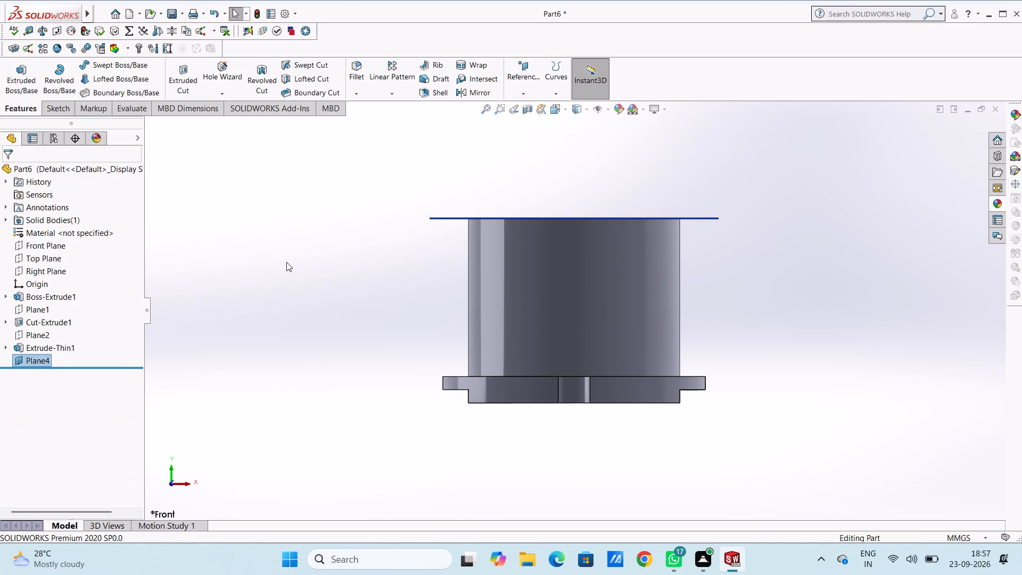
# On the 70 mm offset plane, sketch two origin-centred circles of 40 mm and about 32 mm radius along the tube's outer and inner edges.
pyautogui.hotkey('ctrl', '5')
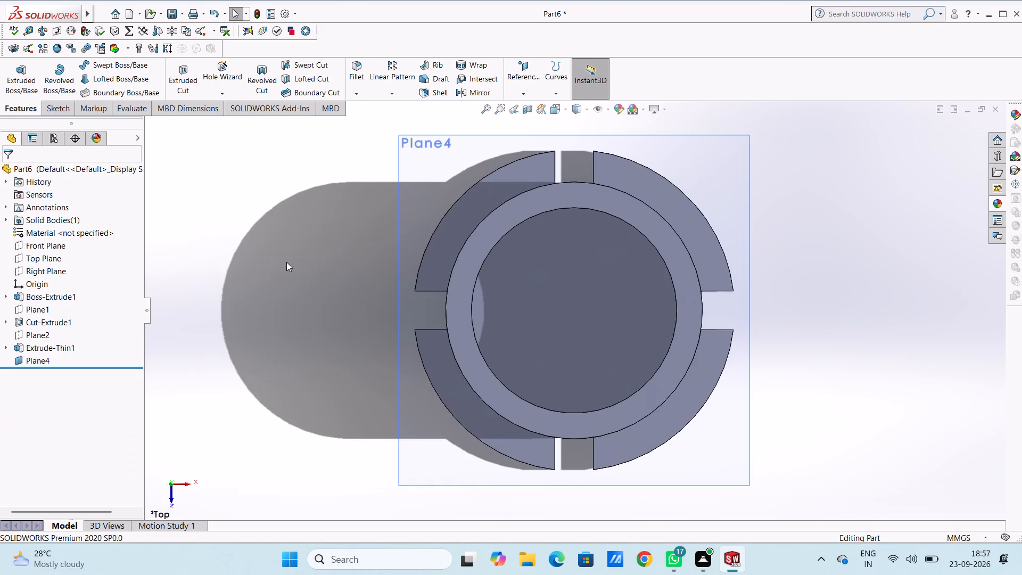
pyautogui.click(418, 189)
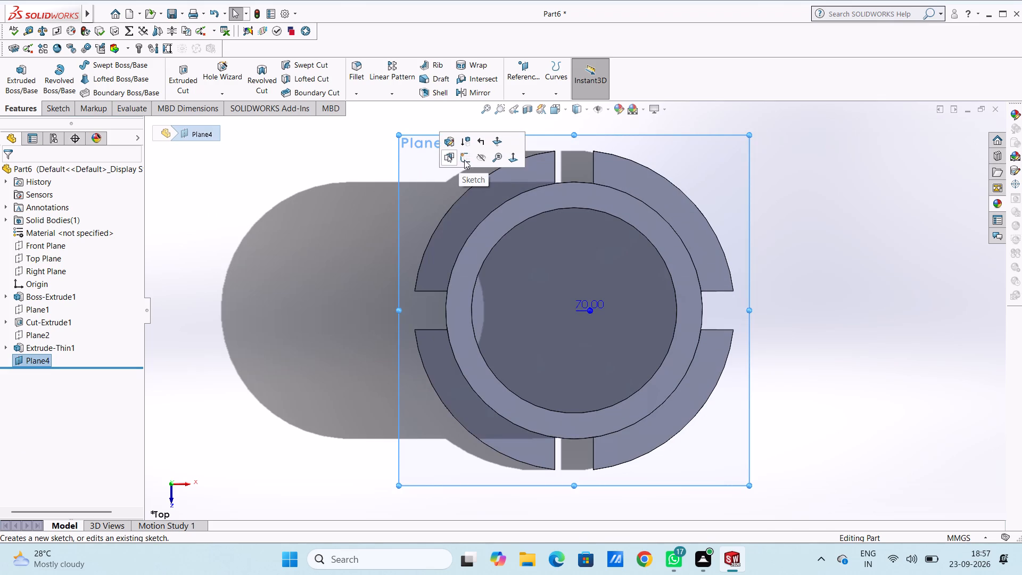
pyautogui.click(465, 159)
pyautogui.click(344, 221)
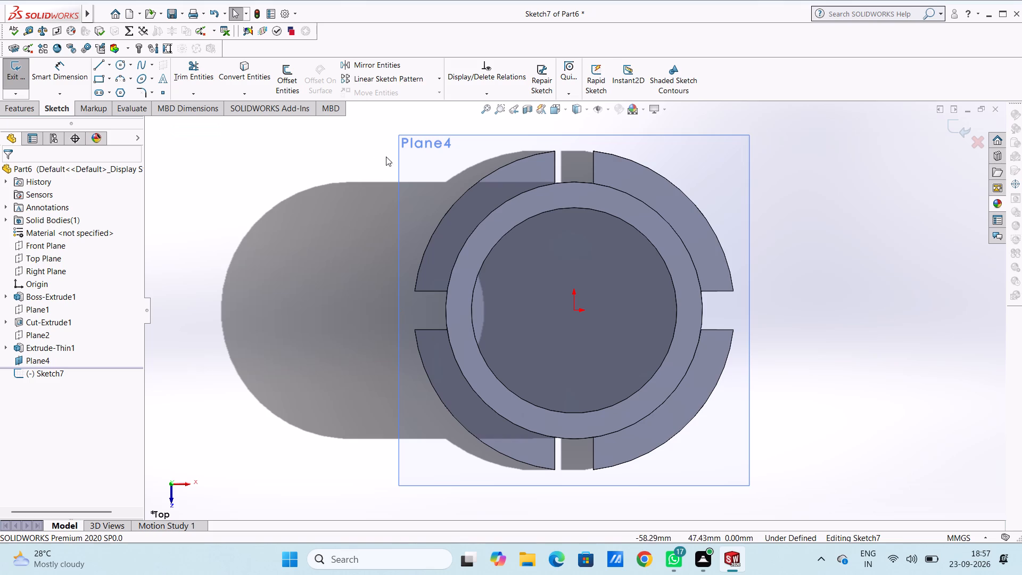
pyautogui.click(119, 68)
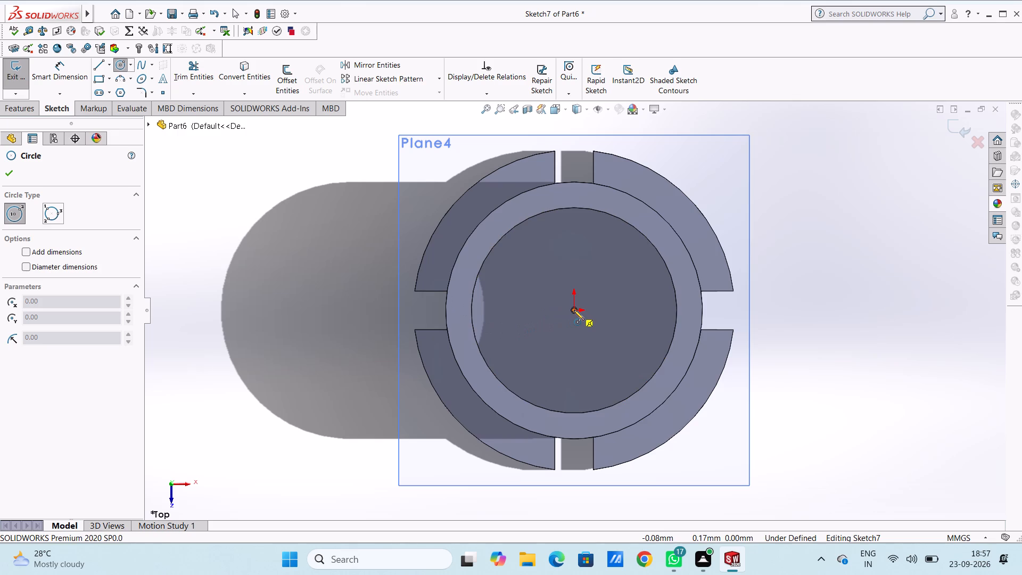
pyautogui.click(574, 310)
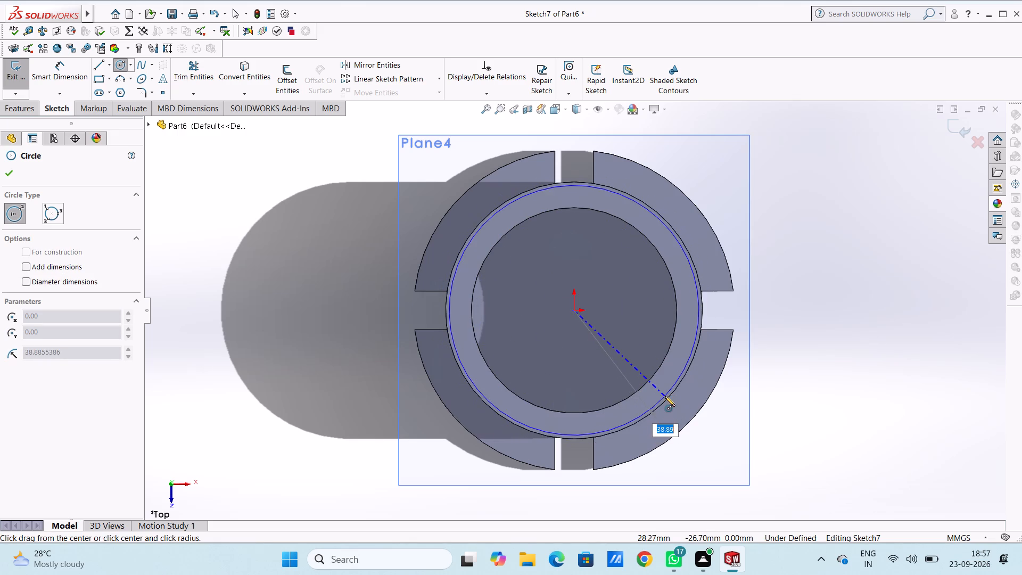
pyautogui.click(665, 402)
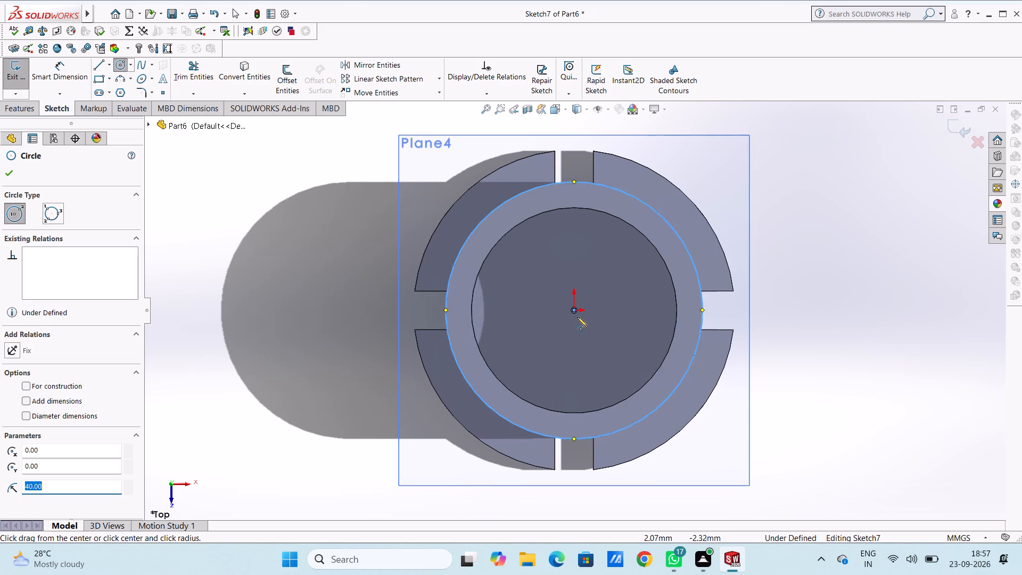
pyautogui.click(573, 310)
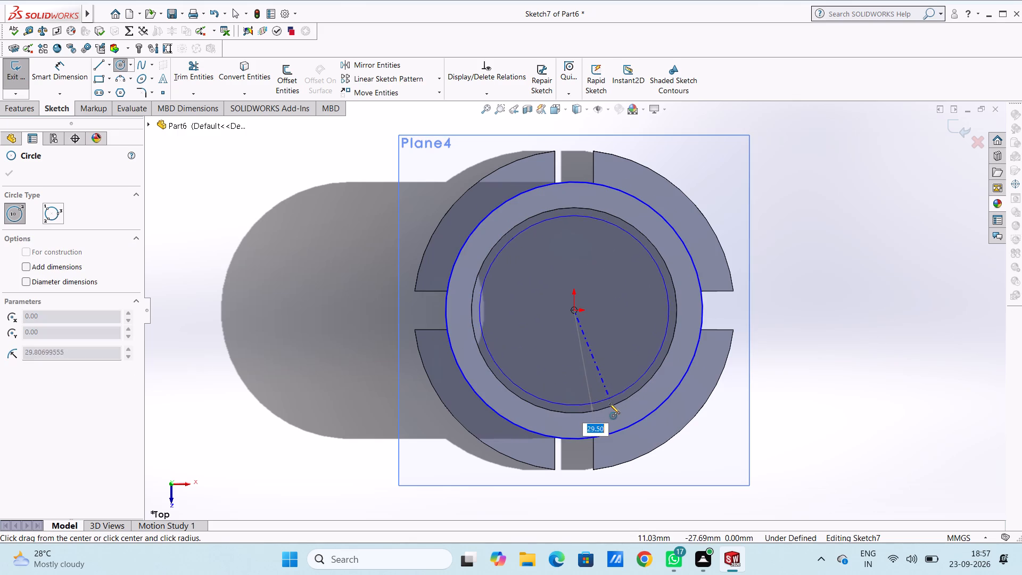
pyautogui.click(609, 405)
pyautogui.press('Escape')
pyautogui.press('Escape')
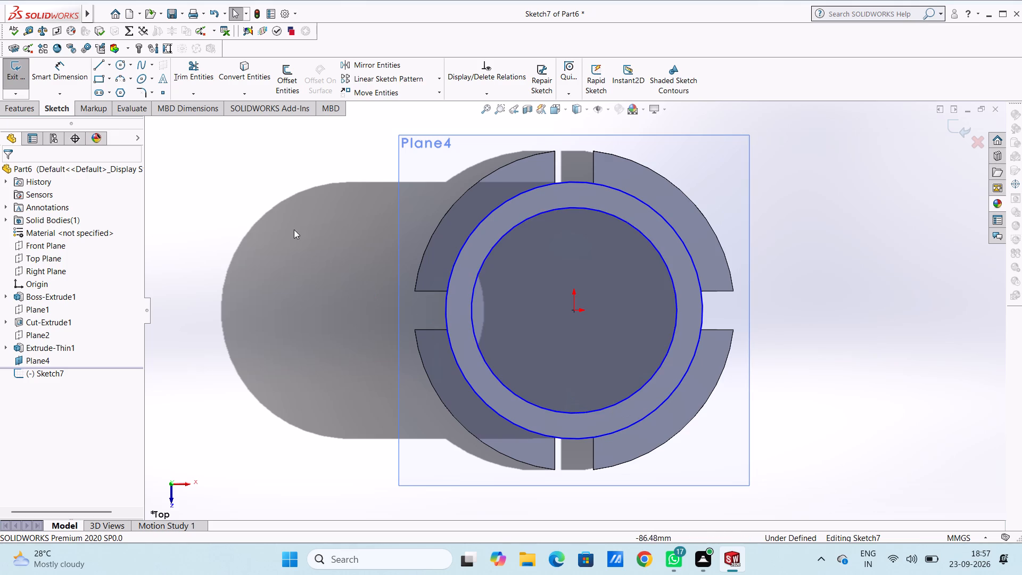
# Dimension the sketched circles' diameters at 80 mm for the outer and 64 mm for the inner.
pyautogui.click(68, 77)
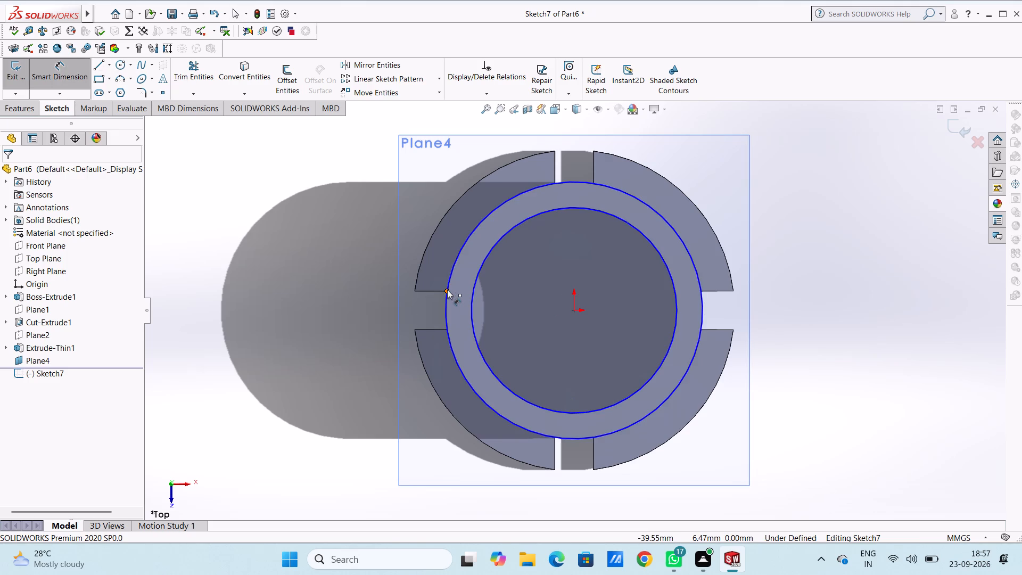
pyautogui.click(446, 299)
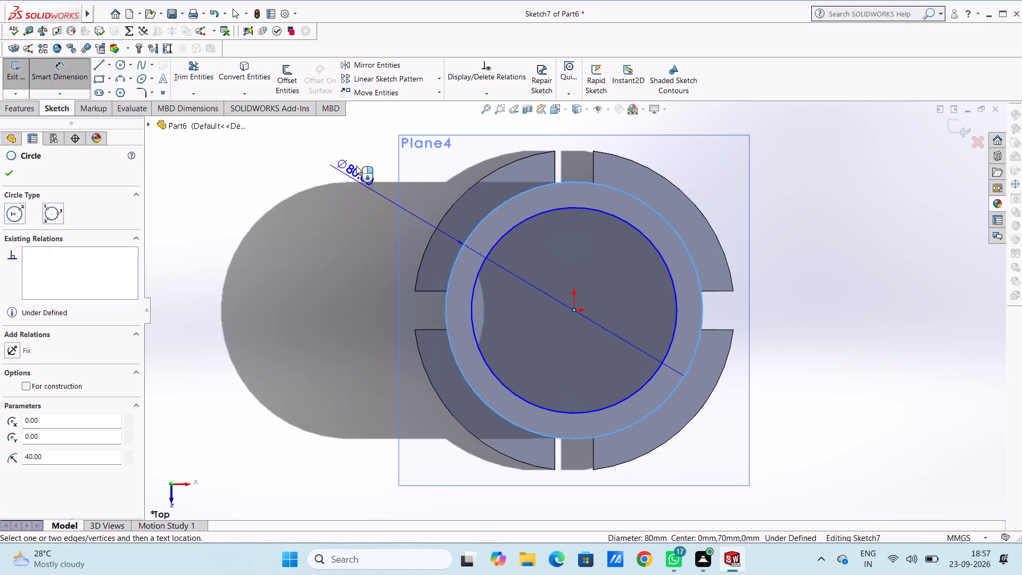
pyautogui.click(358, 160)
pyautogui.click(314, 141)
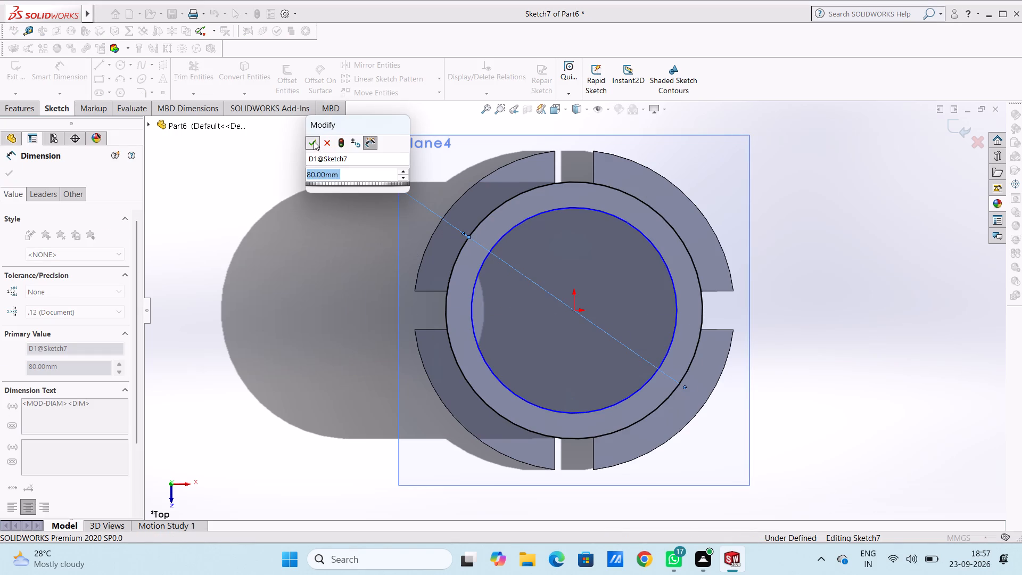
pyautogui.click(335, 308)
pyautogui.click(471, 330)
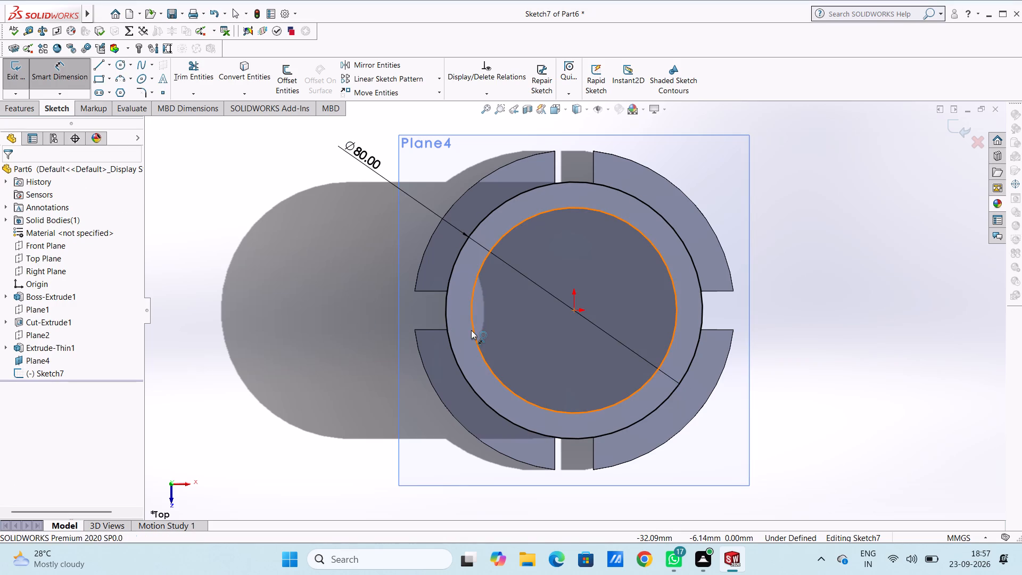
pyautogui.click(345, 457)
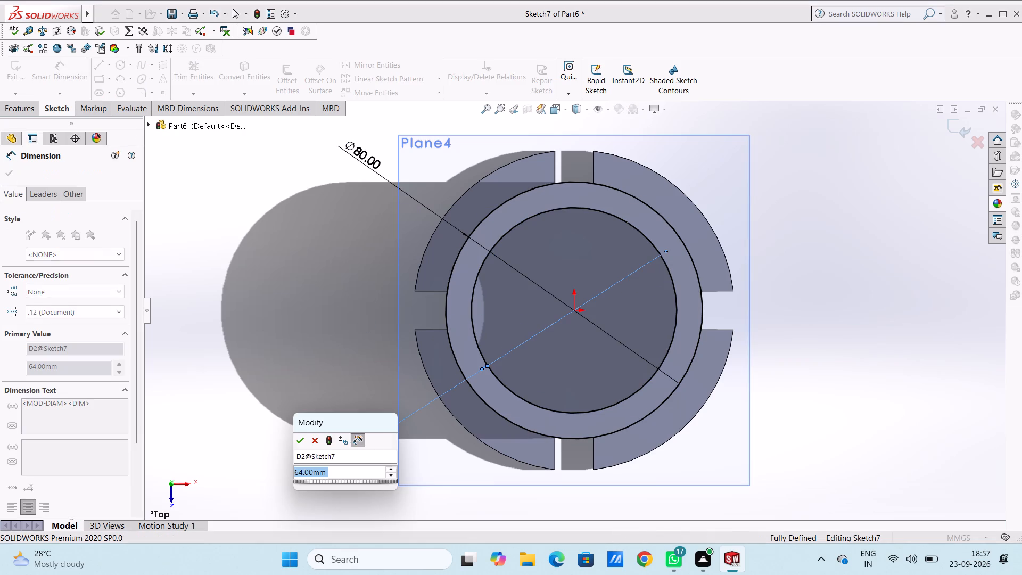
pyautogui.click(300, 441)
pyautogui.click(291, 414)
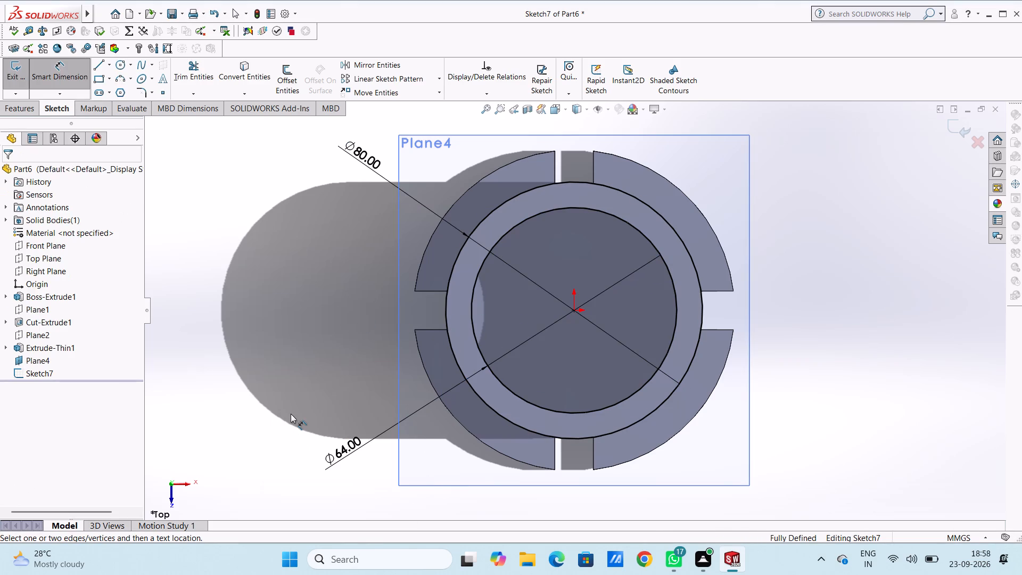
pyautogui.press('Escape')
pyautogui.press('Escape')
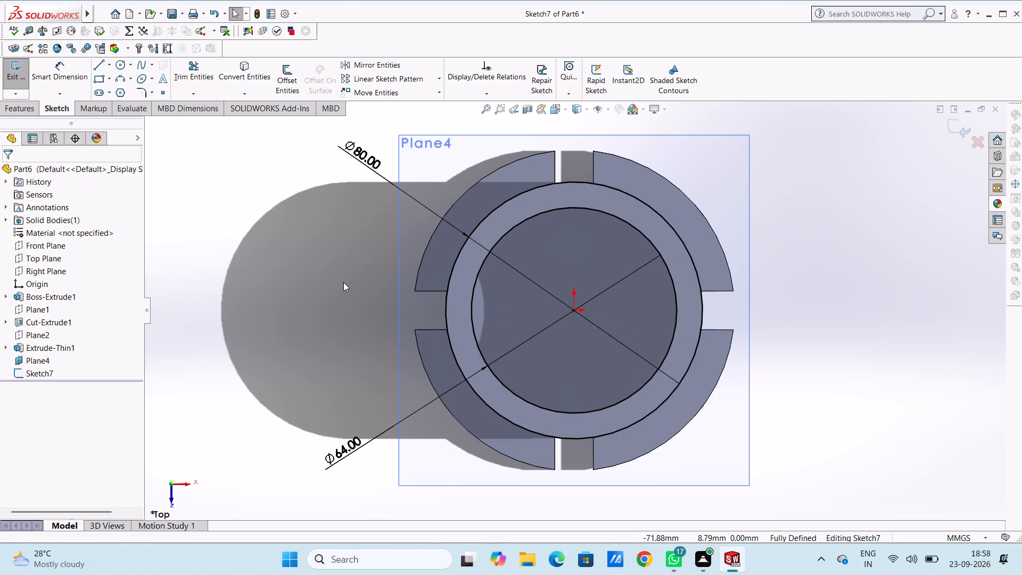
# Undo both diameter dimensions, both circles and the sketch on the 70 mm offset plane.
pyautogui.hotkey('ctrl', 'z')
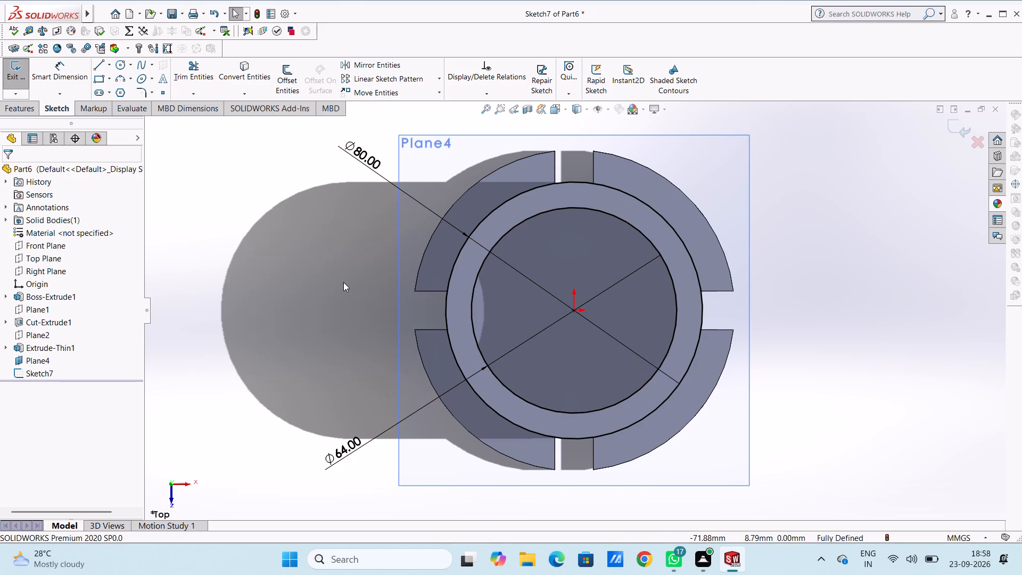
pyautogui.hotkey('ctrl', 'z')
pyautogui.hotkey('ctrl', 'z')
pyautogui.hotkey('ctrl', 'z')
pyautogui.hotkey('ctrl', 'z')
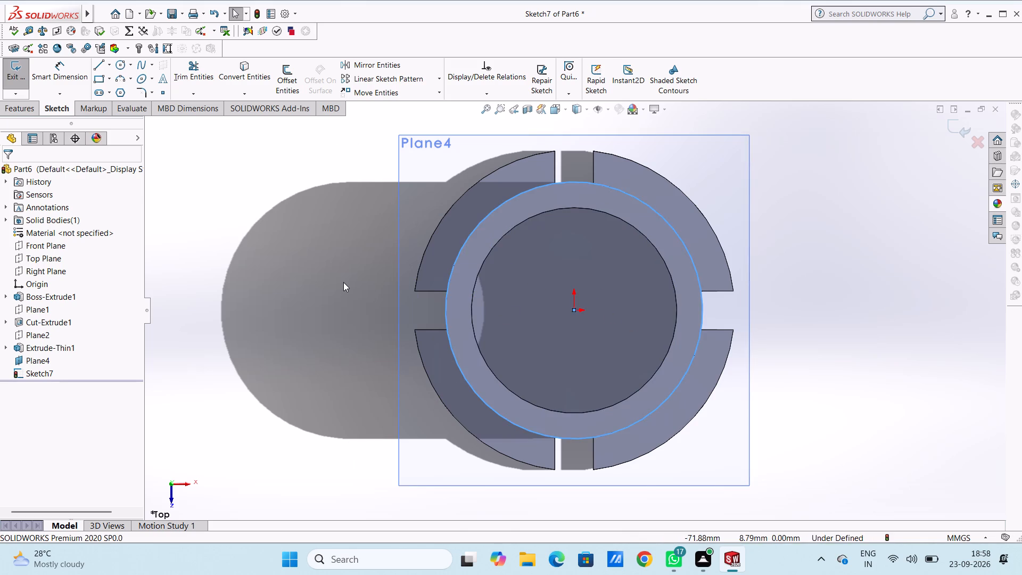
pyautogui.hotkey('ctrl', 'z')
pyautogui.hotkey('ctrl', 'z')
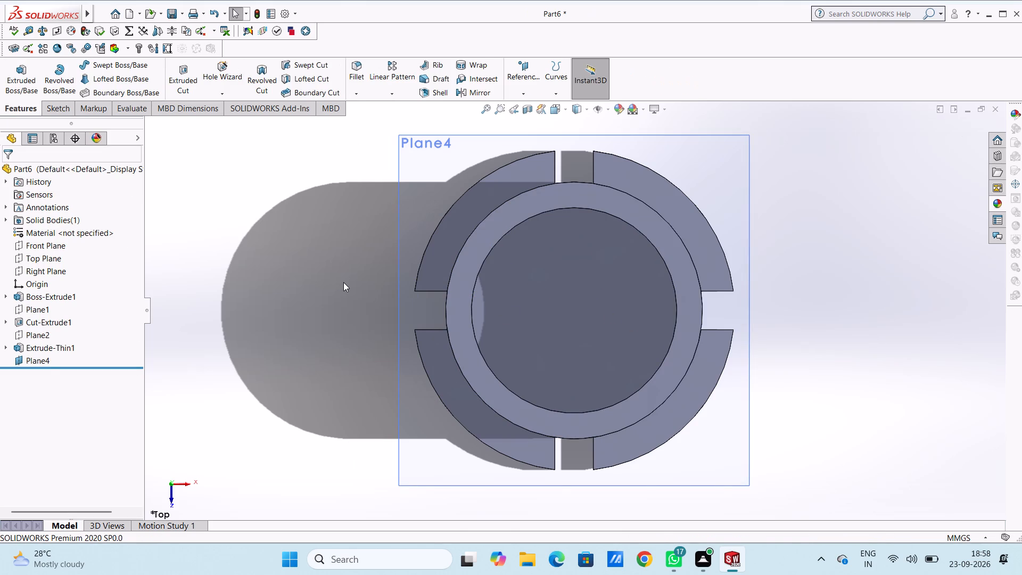
# Edit the offset plane at the tube's top, trying offsets of 10 mm and 60 mm before setting it to 55 mm from the Top Plane.
pyautogui.click(39, 356)
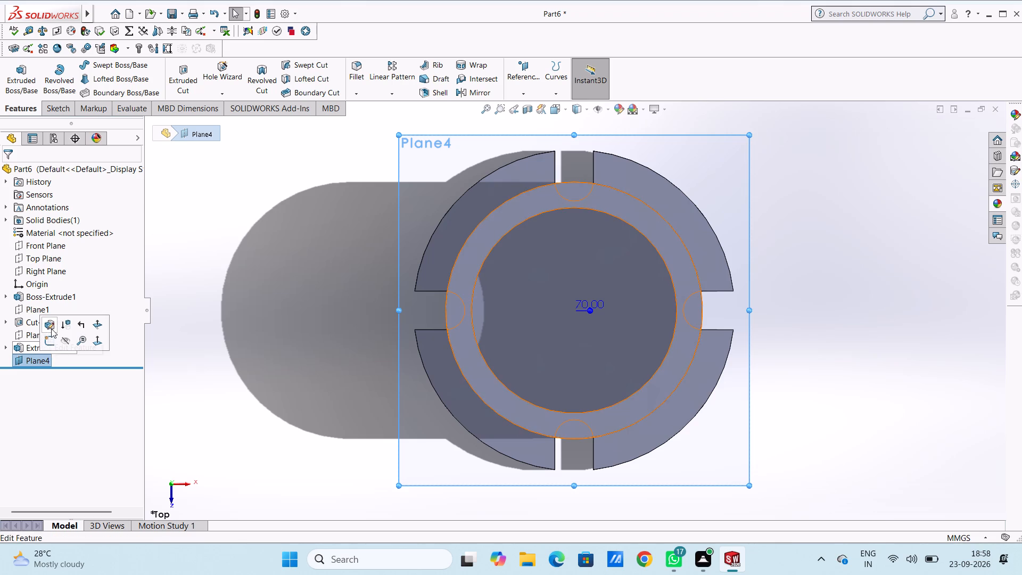
pyautogui.click(51, 326)
pyautogui.moveTo(263, 374); pyautogui.dragTo(276, 245, button='middle')
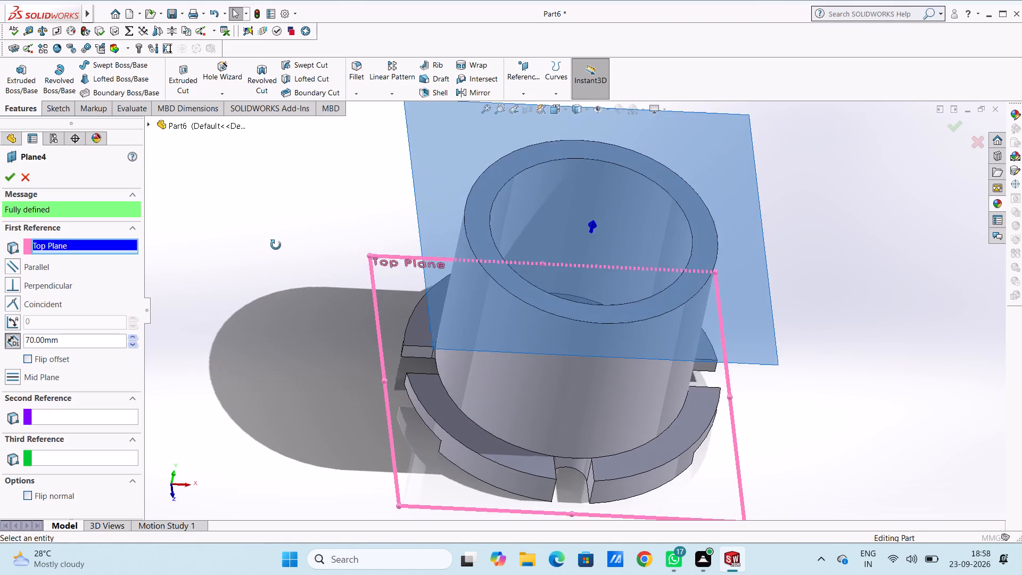
pyautogui.moveTo(276, 245); pyautogui.dragTo(276, 244, button='middle')
pyautogui.moveTo(243, 390); pyautogui.dragTo(246, 309, button='middle')
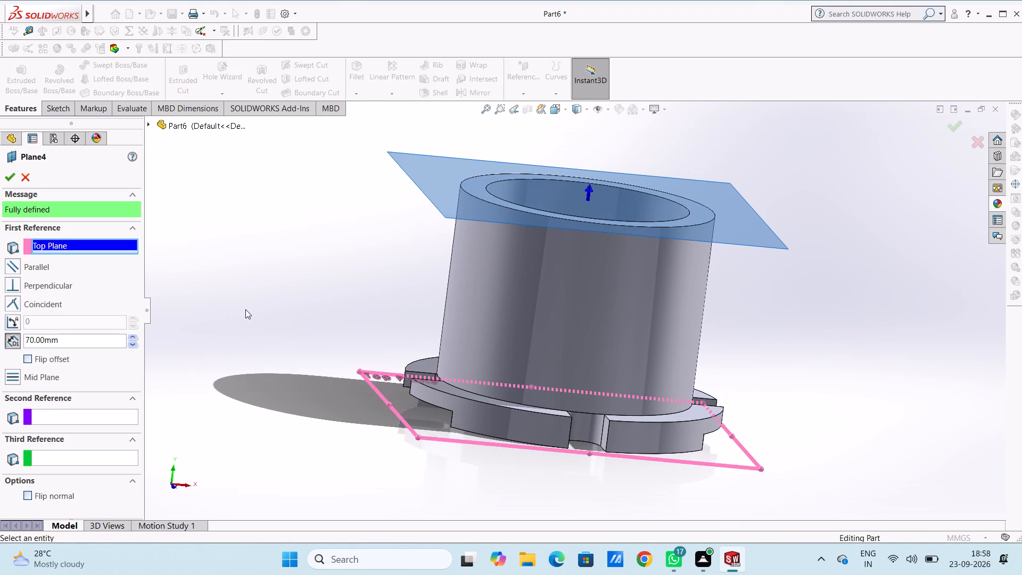
pyautogui.hotkey('ctrl', '1')
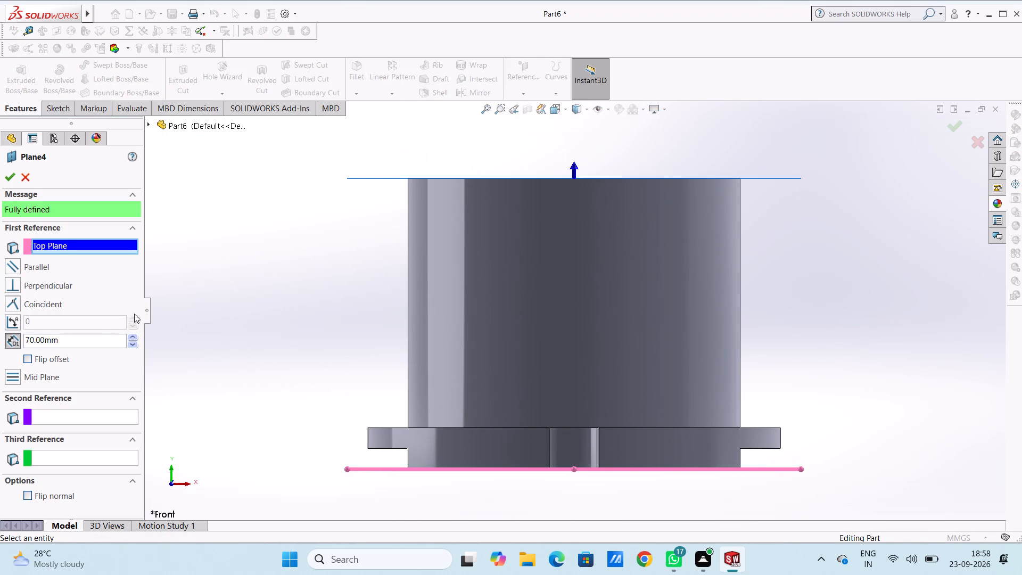
pyautogui.doubleClick(94, 338)
pyautogui.write('10')
pyautogui.press('Return')
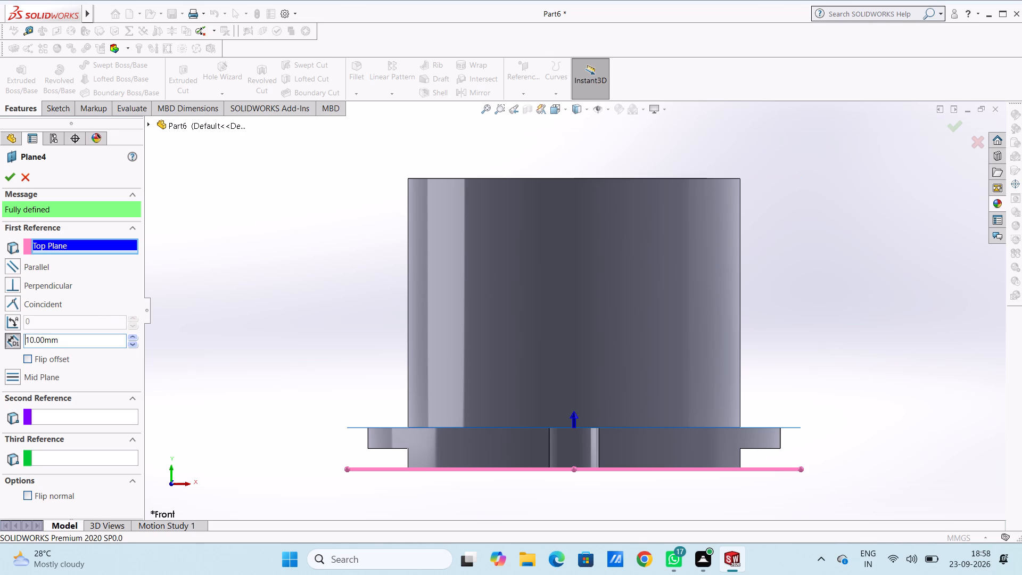
pyautogui.doubleClick(97, 336)
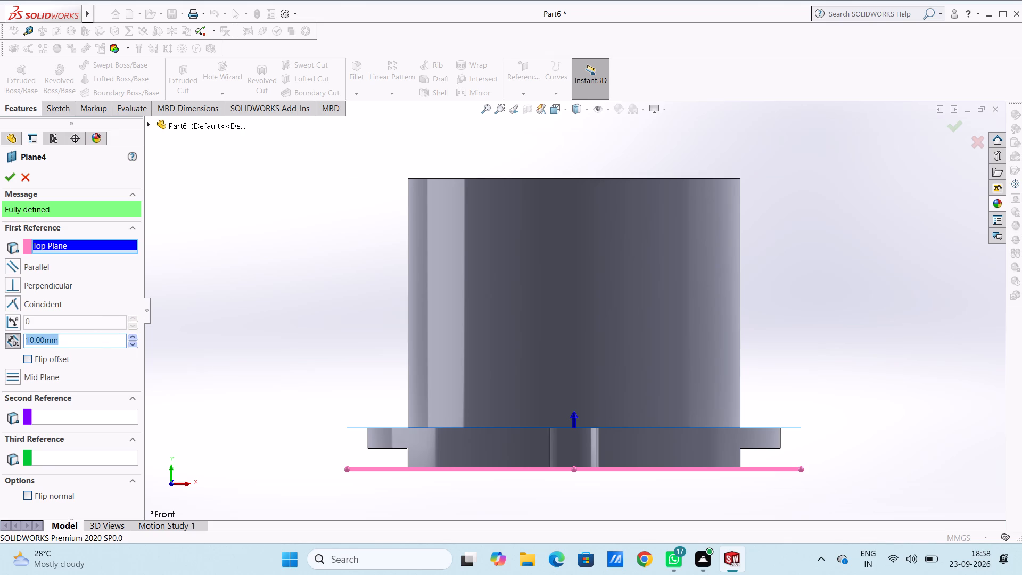
pyautogui.write('60')
pyautogui.press('Return')
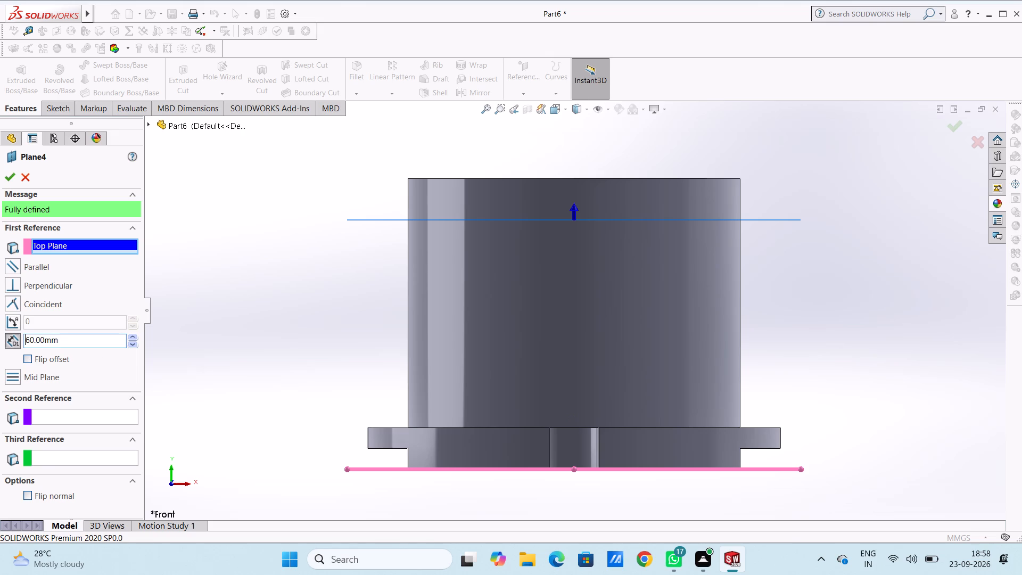
pyautogui.click(86, 340)
pyautogui.click(86, 340)
pyautogui.write('55')
pyautogui.press('Return')
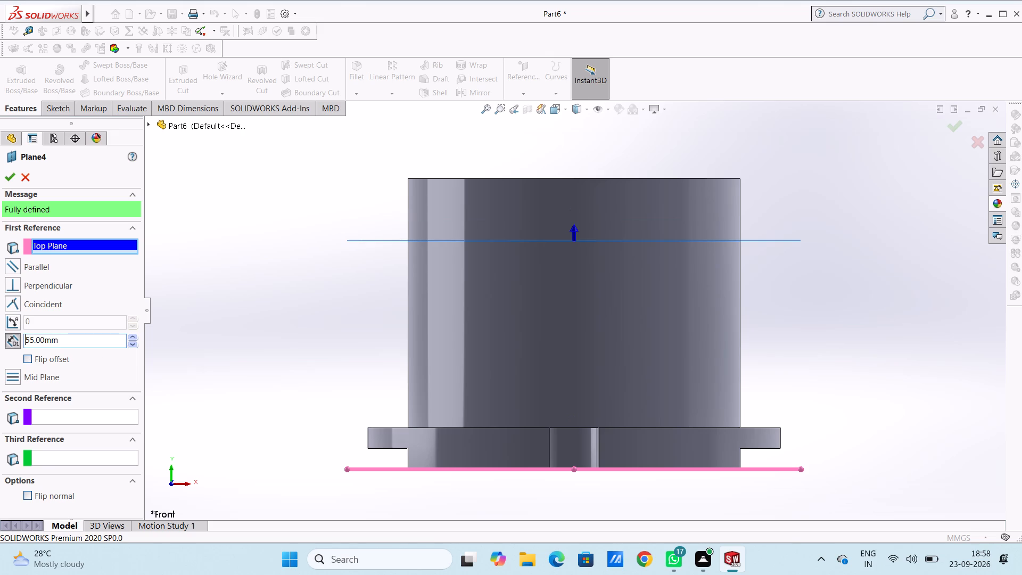
pyautogui.click(11, 181)
pyautogui.click(245, 289)
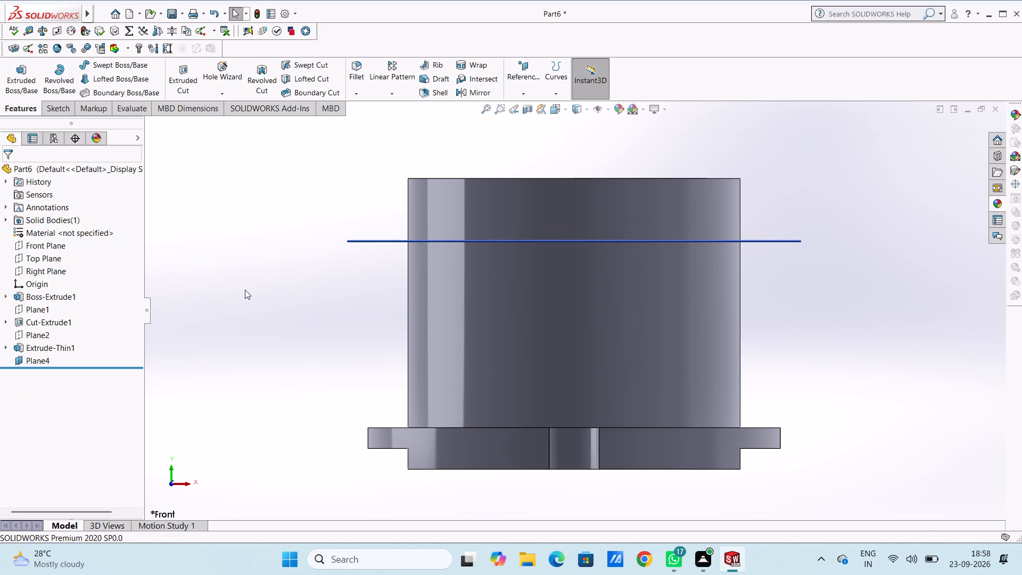
# On the 55 mm offset plane, sketch two origin-centred circles of 32 mm and 40 mm radius along the tube's inner and outer edges.
pyautogui.hotkey('ctrl', '5')
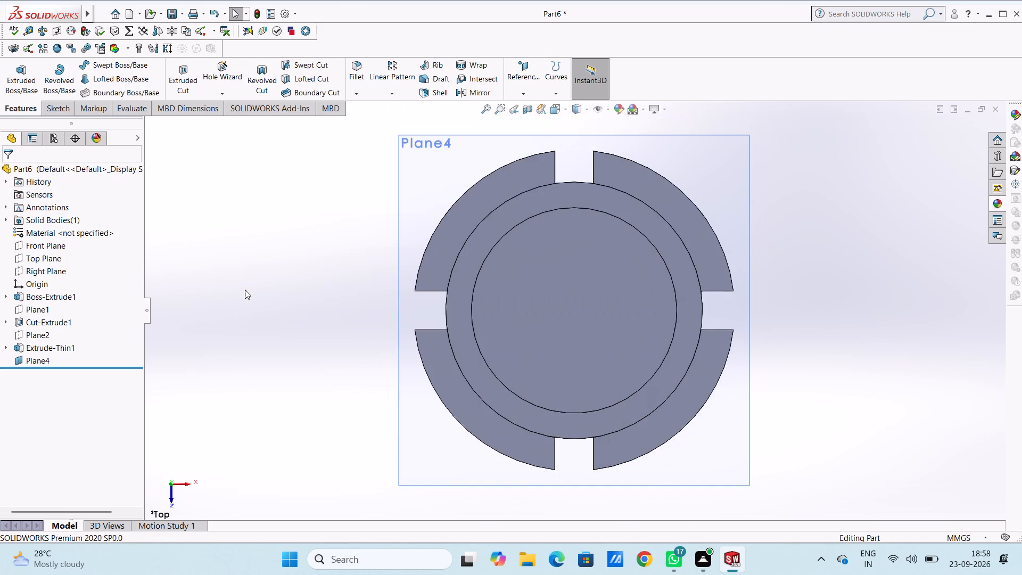
pyautogui.click(420, 191)
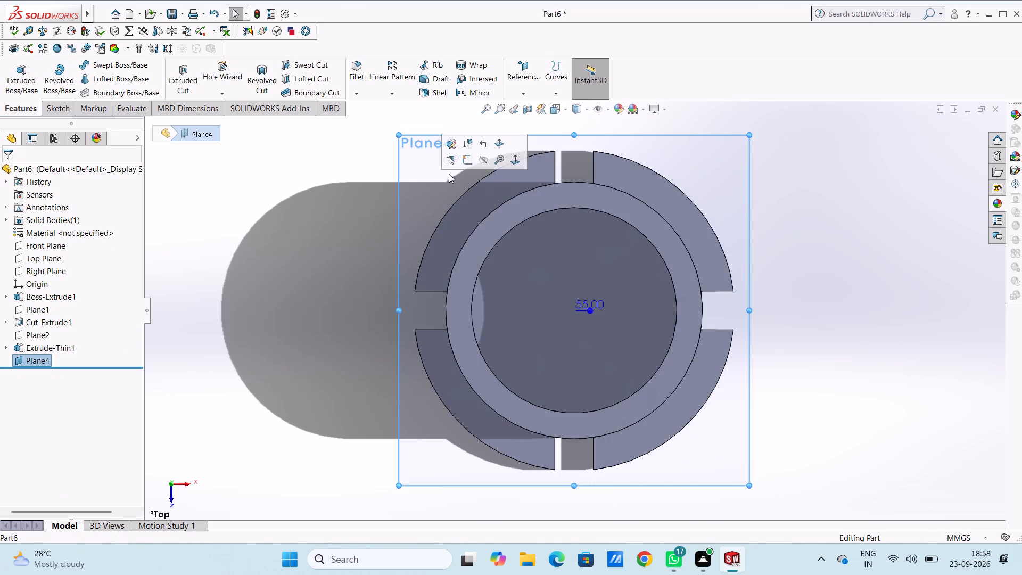
pyautogui.click(466, 160)
pyautogui.click(342, 223)
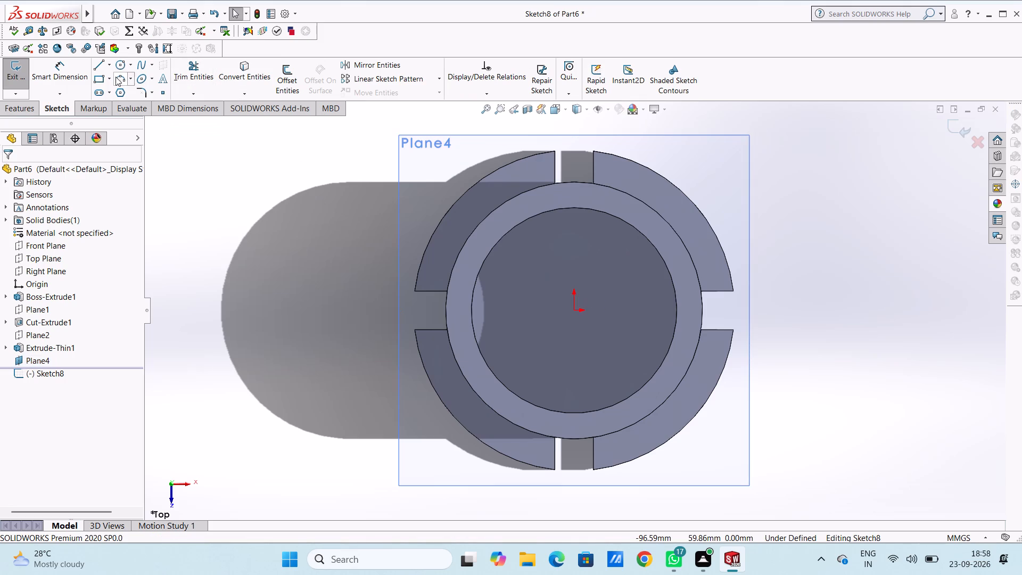
pyautogui.click(116, 61)
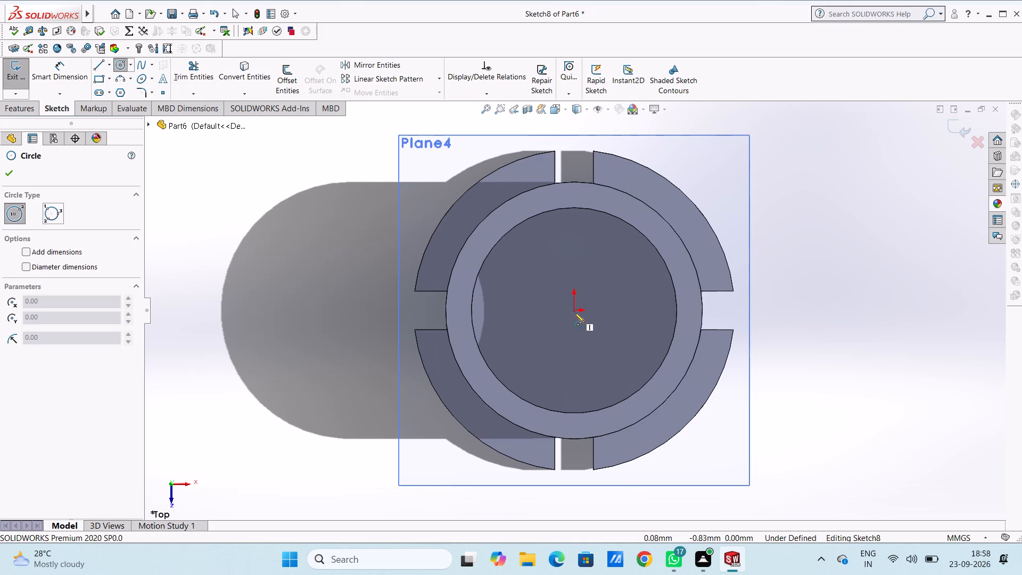
pyautogui.click(574, 313)
pyautogui.click(612, 405)
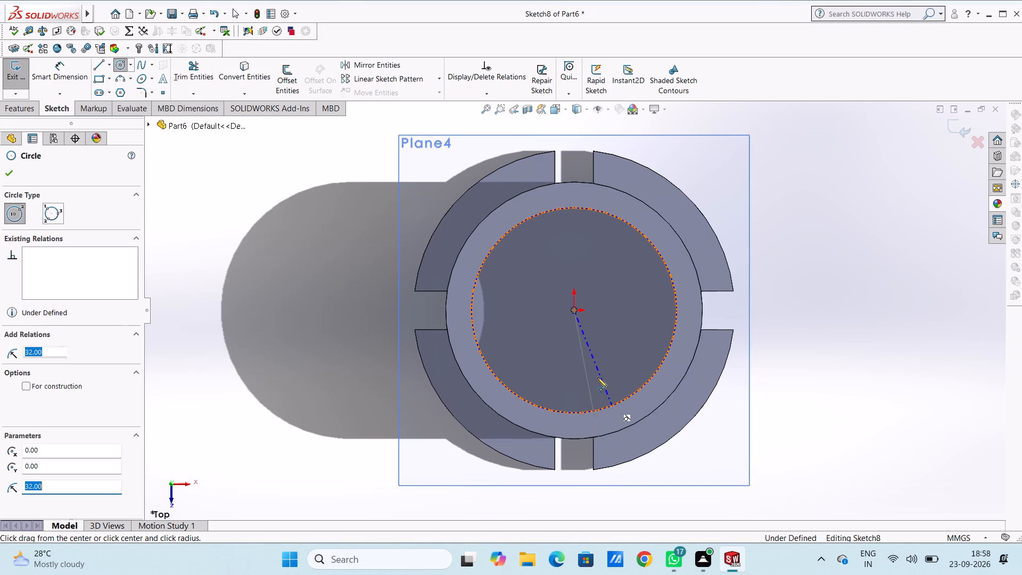
pyautogui.click(574, 309)
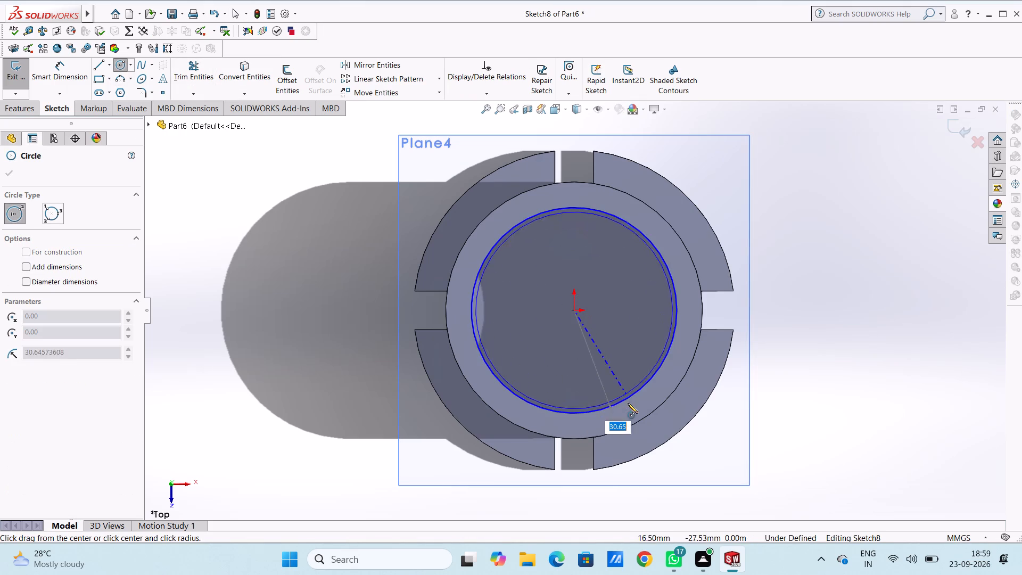
pyautogui.click(633, 423)
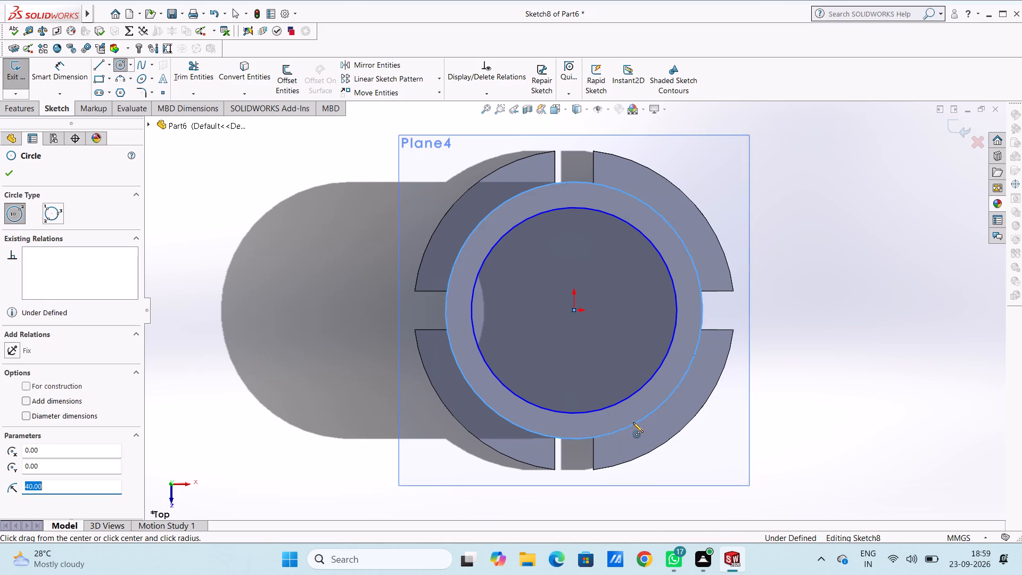
pyautogui.press('Escape')
pyautogui.press('Escape')
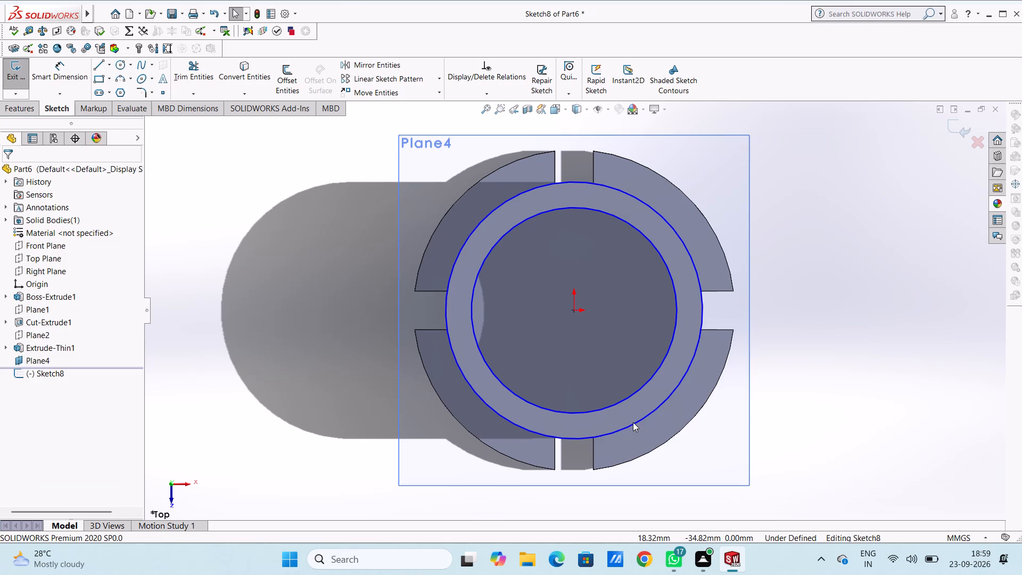
# Dimension the sketched circles' diameters at 80 mm for the outer and 64 mm for the inner.
pyautogui.click(72, 76)
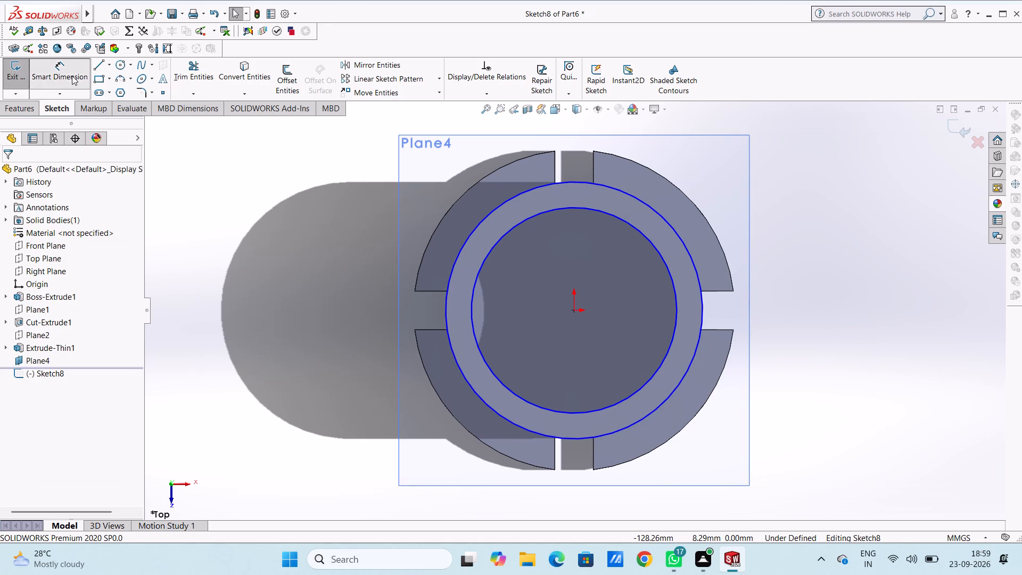
pyautogui.click(447, 338)
pyautogui.click(259, 469)
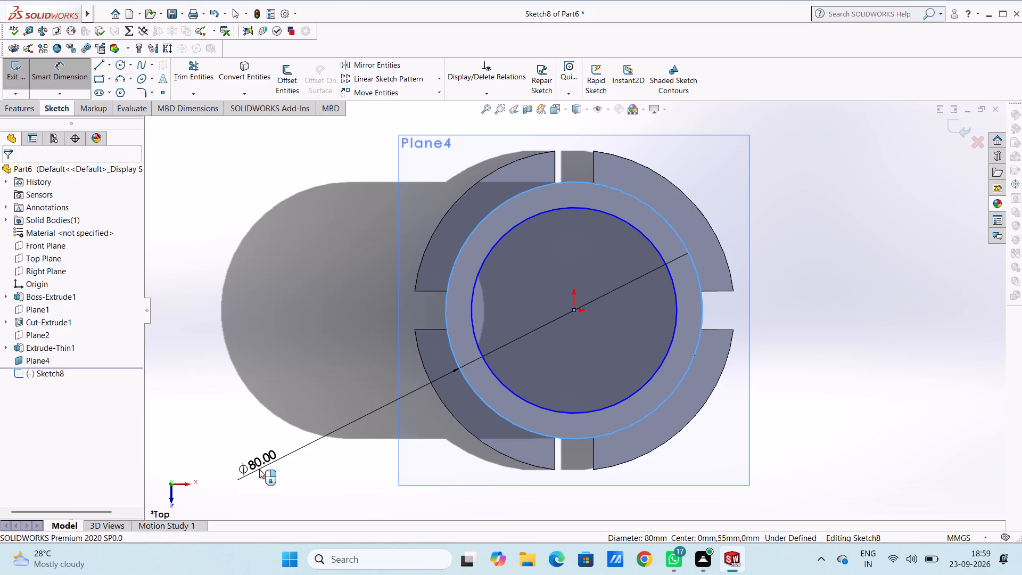
pyautogui.click(212, 445)
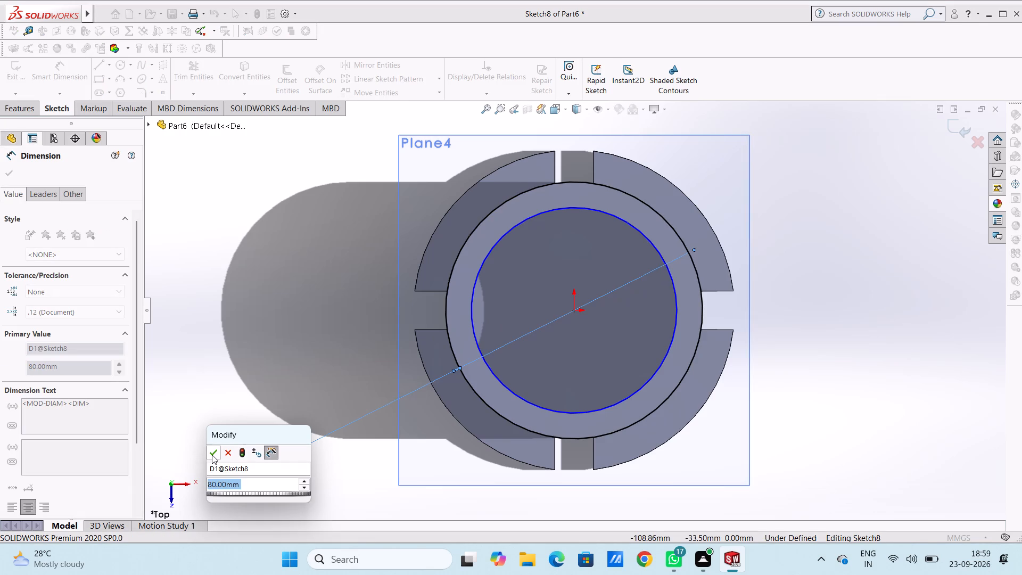
pyautogui.click(212, 453)
pyautogui.click(293, 357)
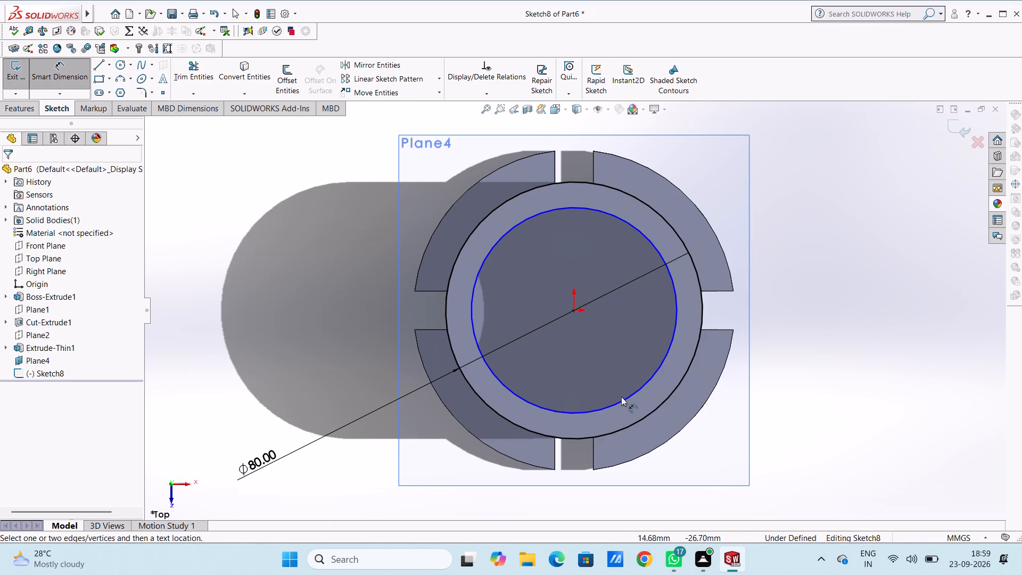
pyautogui.click(624, 398)
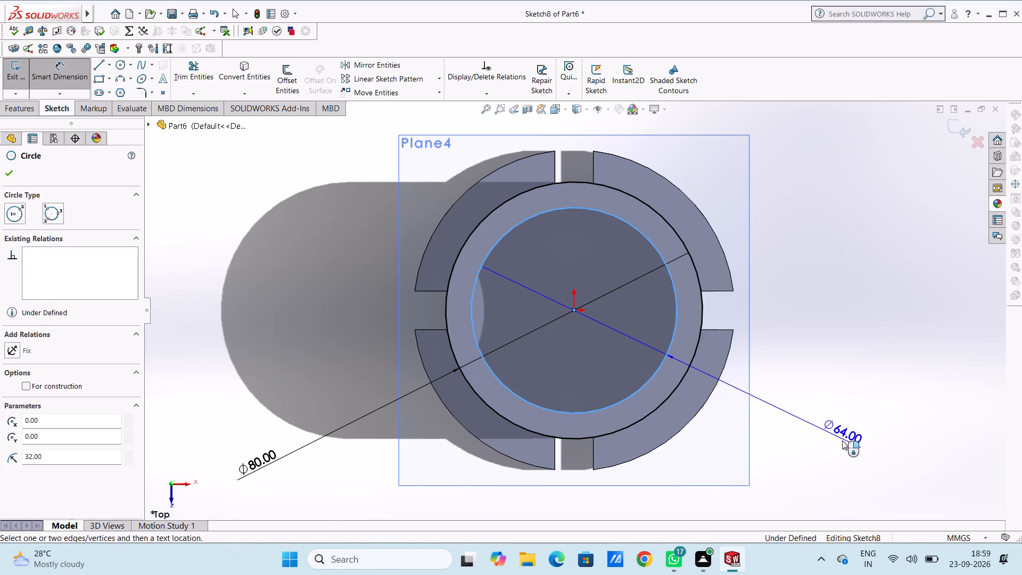
pyautogui.click(843, 440)
pyautogui.click(796, 423)
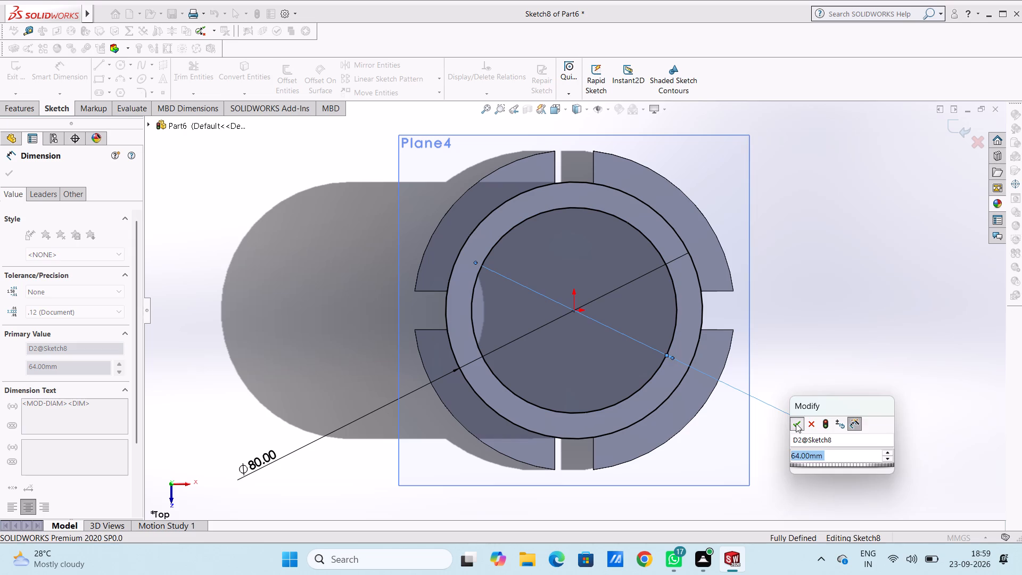
pyautogui.click(802, 399)
pyautogui.press('Escape')
pyautogui.press('Escape')
pyautogui.press('Escape')
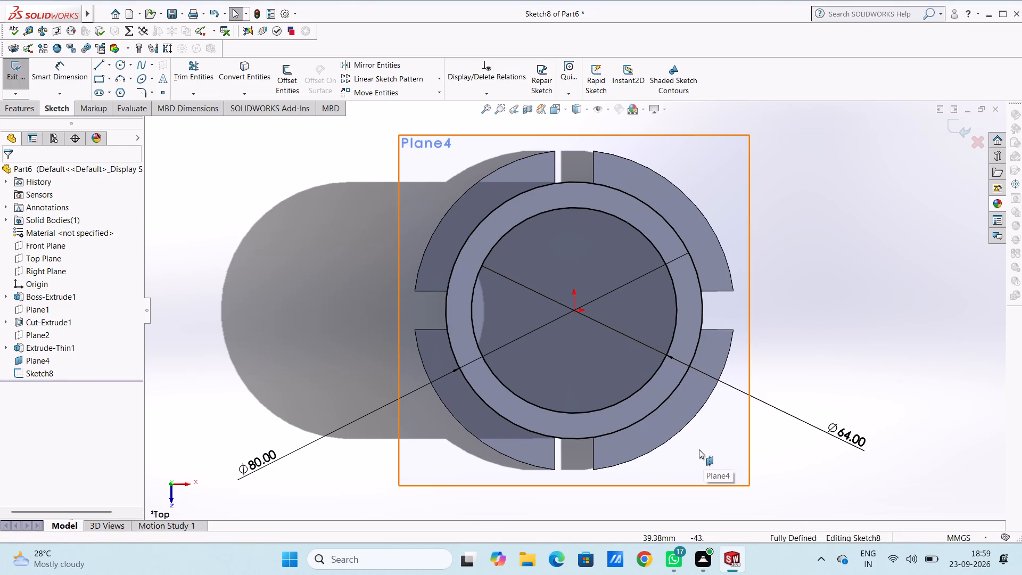
# Sketch an 80 mm vertical line through the origin, spanning the outer circle from its top to its bottom point.
pyautogui.click(100, 65)
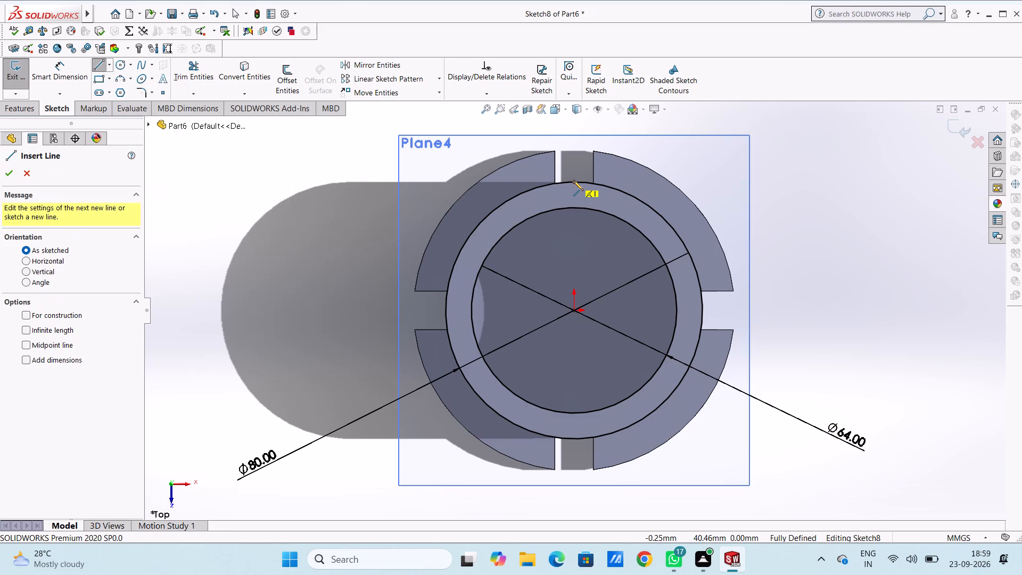
pyautogui.click(574, 182)
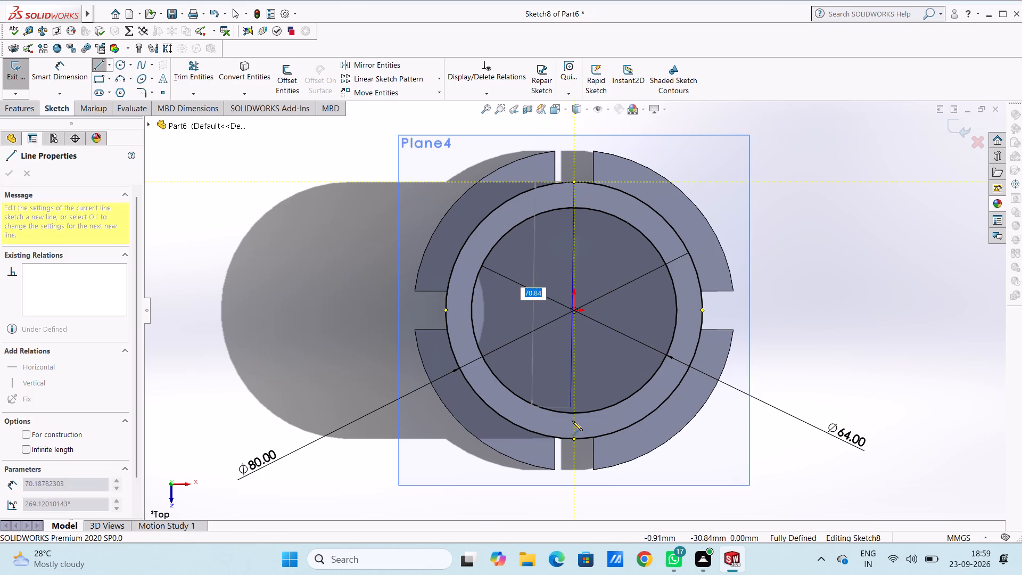
pyautogui.click(575, 439)
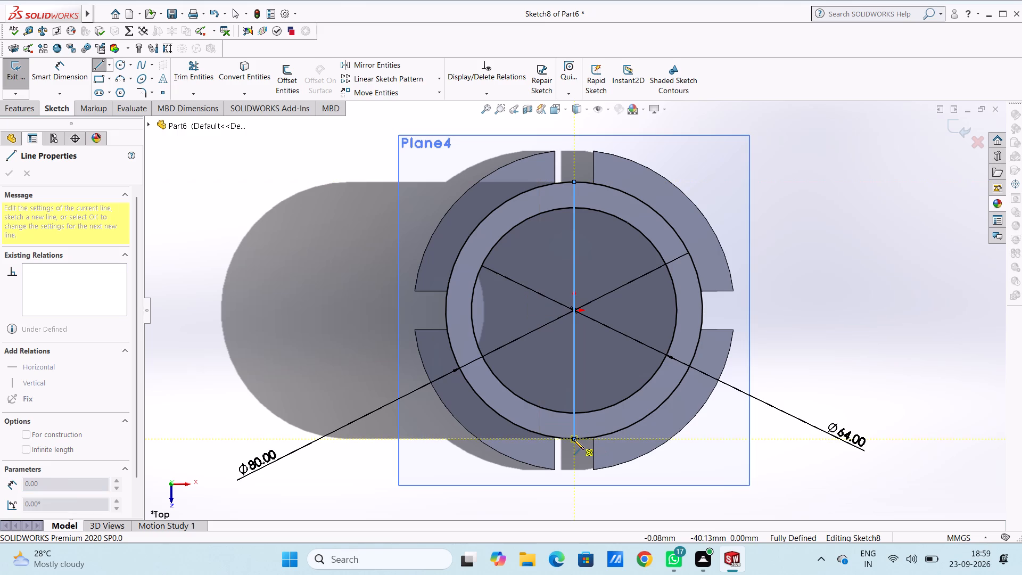
pyautogui.press('Escape')
pyautogui.press('Escape')
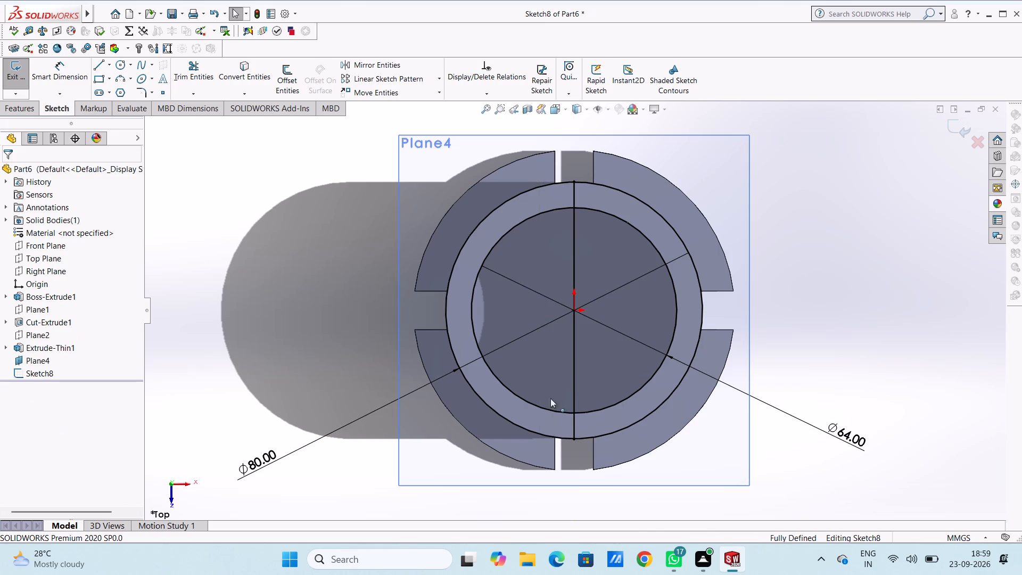
# Offset the vertical centre line by 15 mm in both directions with dimensions added.
pyautogui.click(279, 77)
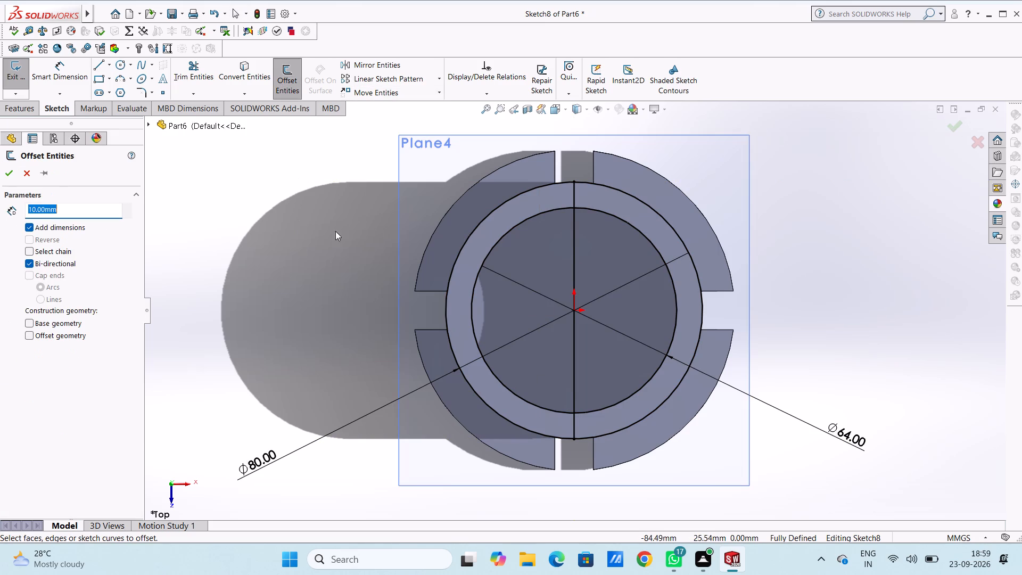
pyautogui.click(573, 234)
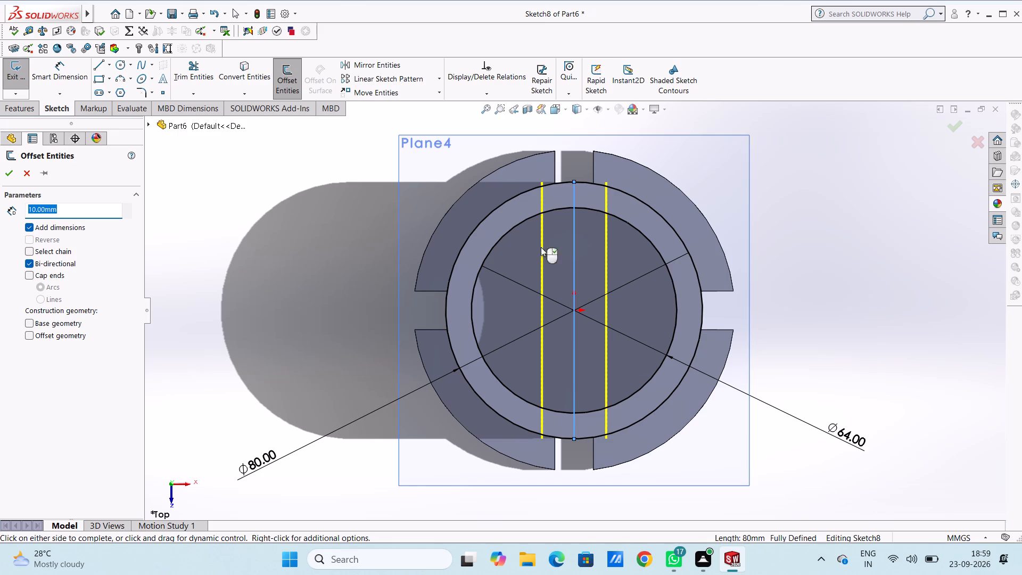
pyautogui.write('15')
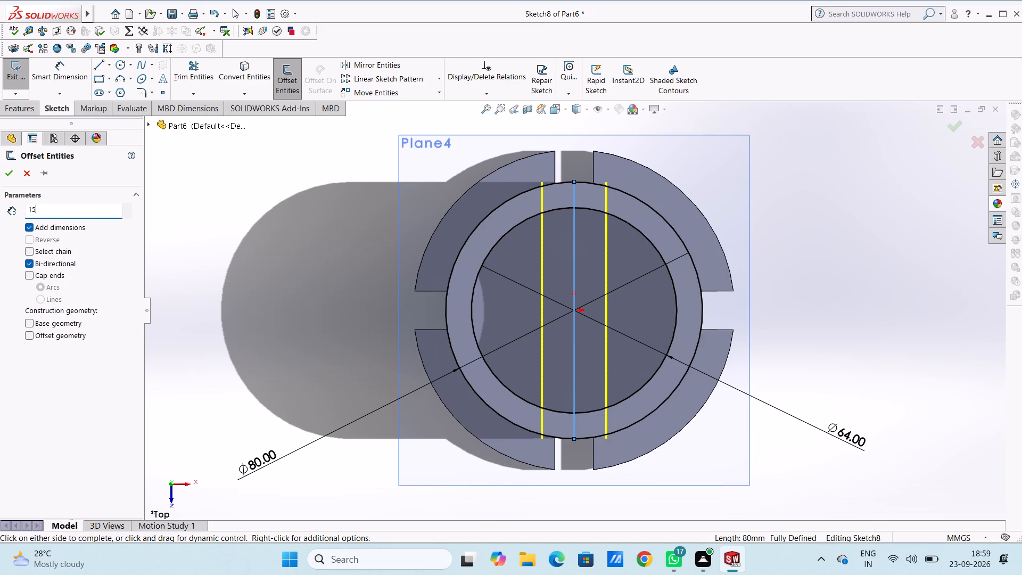
pyautogui.press('Return')
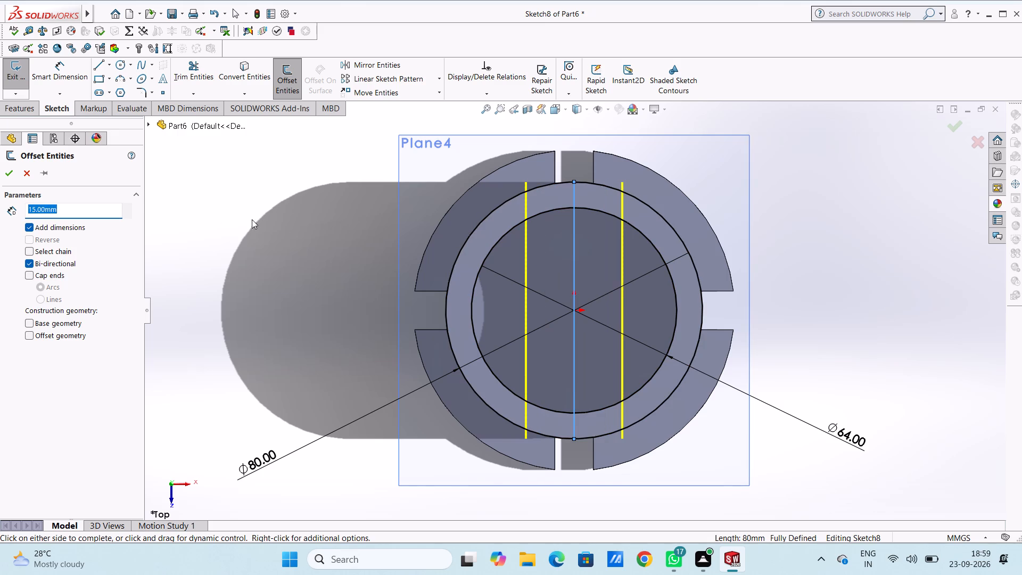
pyautogui.click(10, 174)
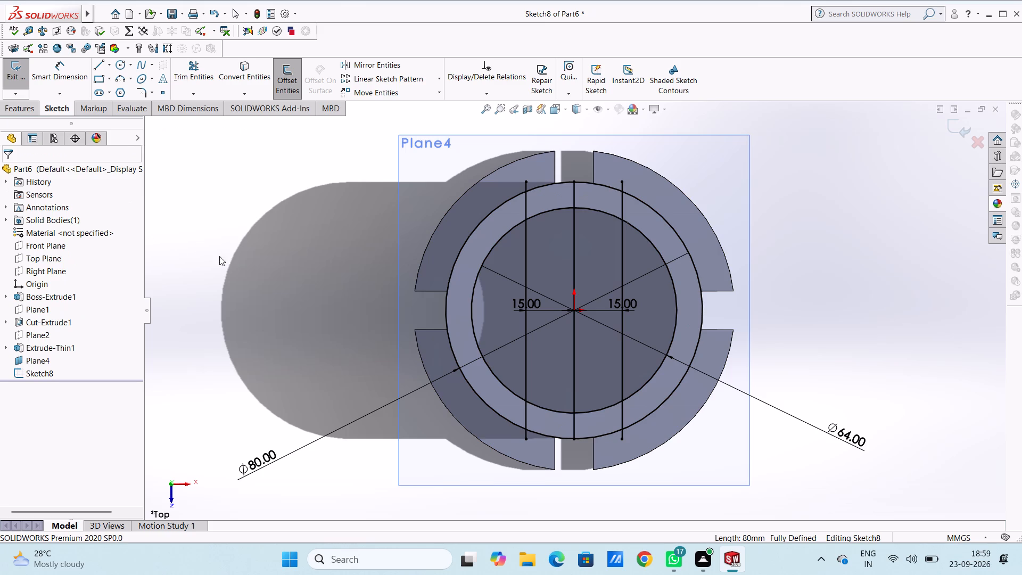
# Sketch an 80 mm horizontal line through the origin, spanning the outer circle from its left to its right point.
pyautogui.click(94, 63)
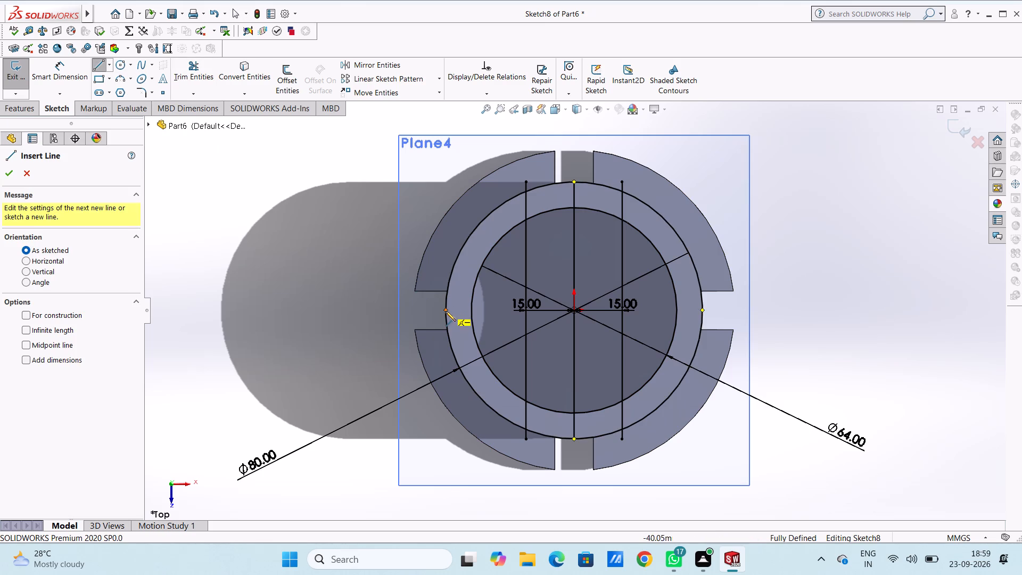
pyautogui.click(446, 311)
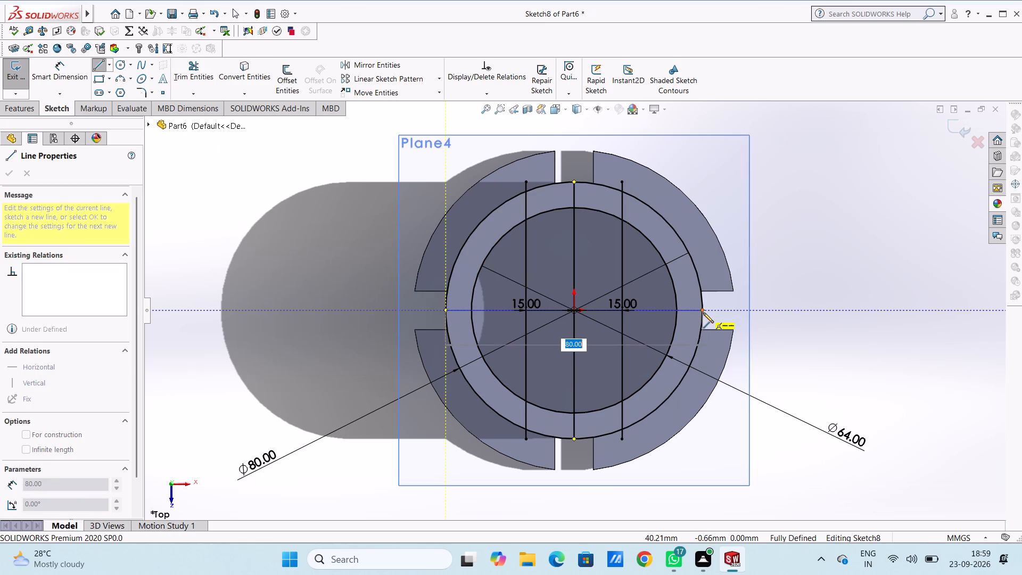
pyautogui.click(703, 313)
pyautogui.press('Escape')
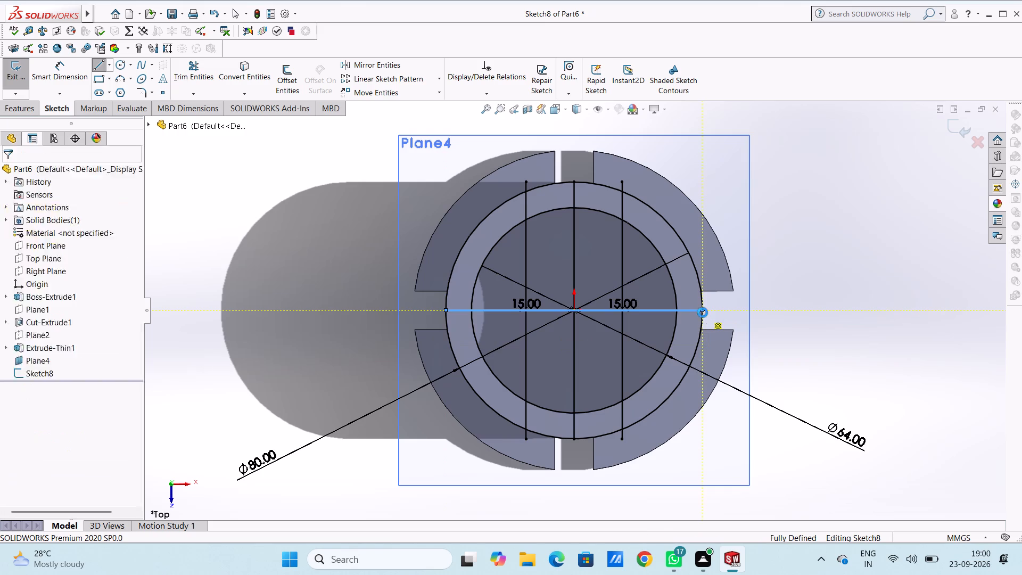
pyautogui.press('Escape')
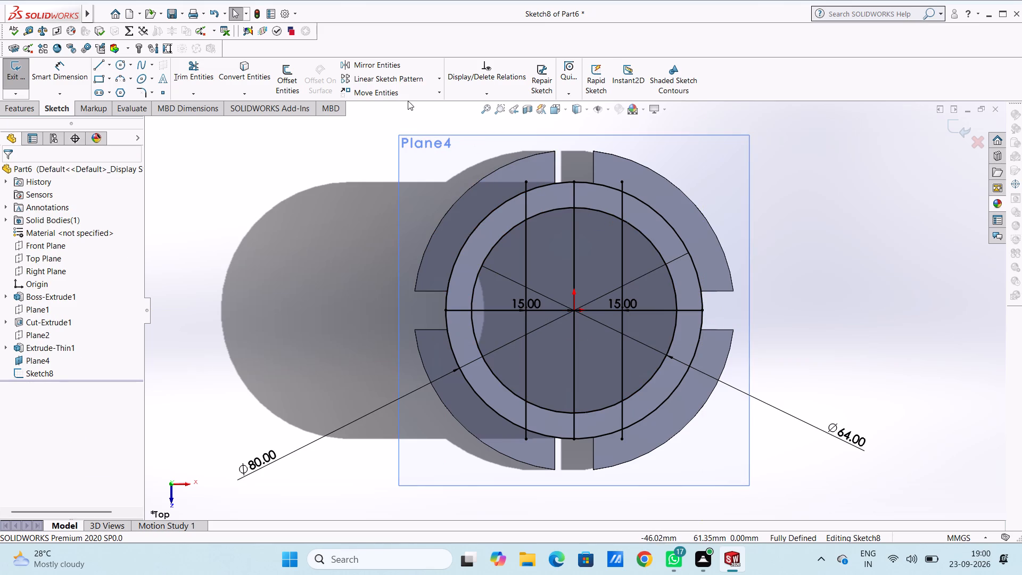
# Offset the horizontal centre line by 12 mm in both directions with dimensions added.
pyautogui.click(288, 76)
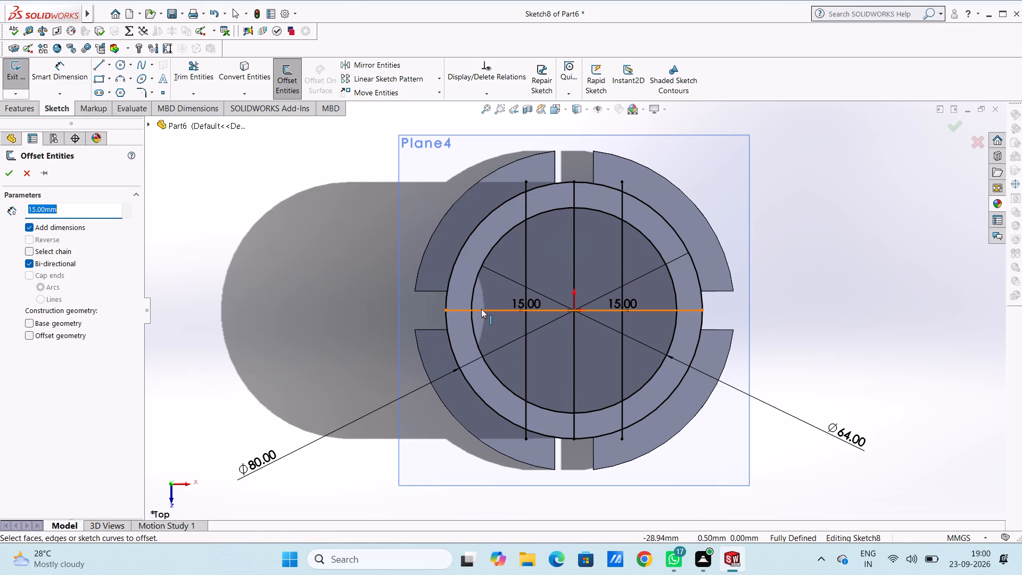
pyautogui.click(481, 309)
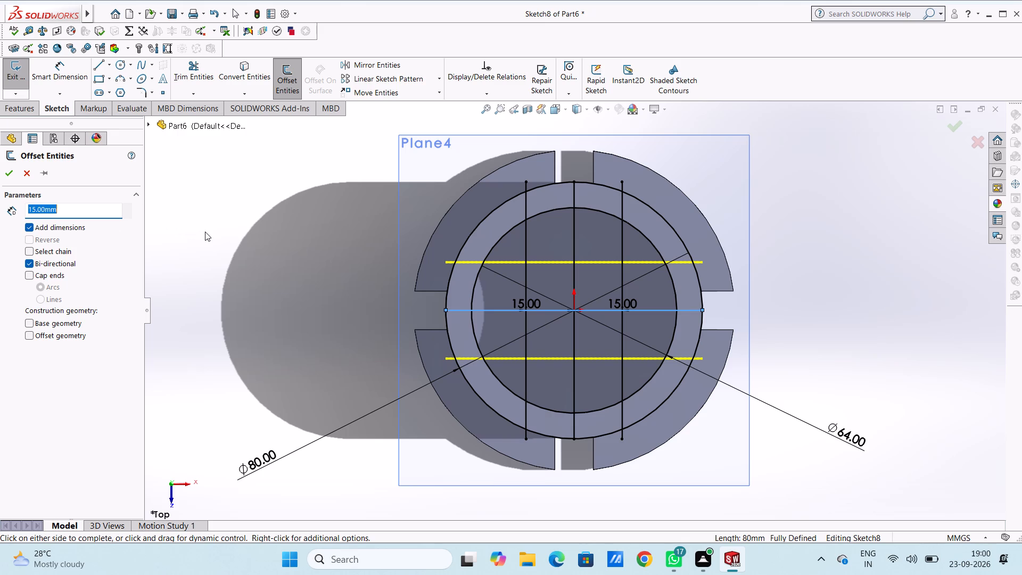
pyautogui.write('12')
pyautogui.press('Return')
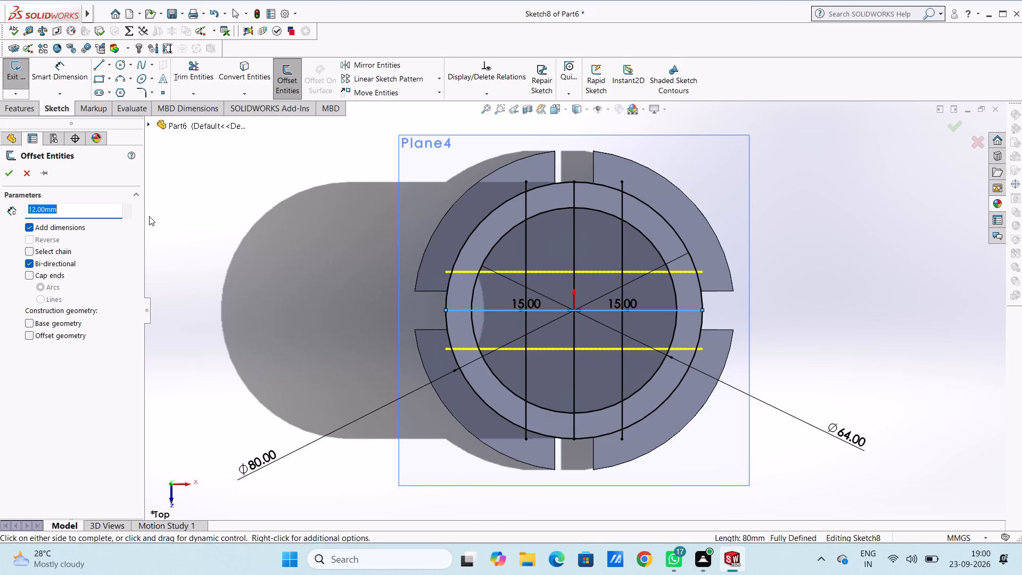
pyautogui.click(7, 173)
pyautogui.click(200, 240)
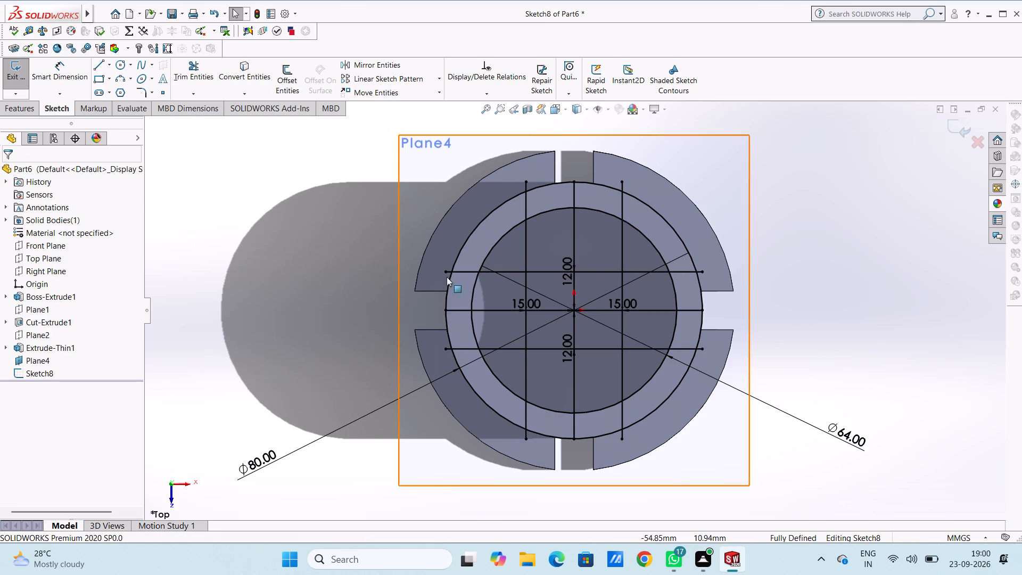
# Set both offset distances of the vertical lines from the centre line to 12 mm.
pyautogui.doubleClick(529, 306)
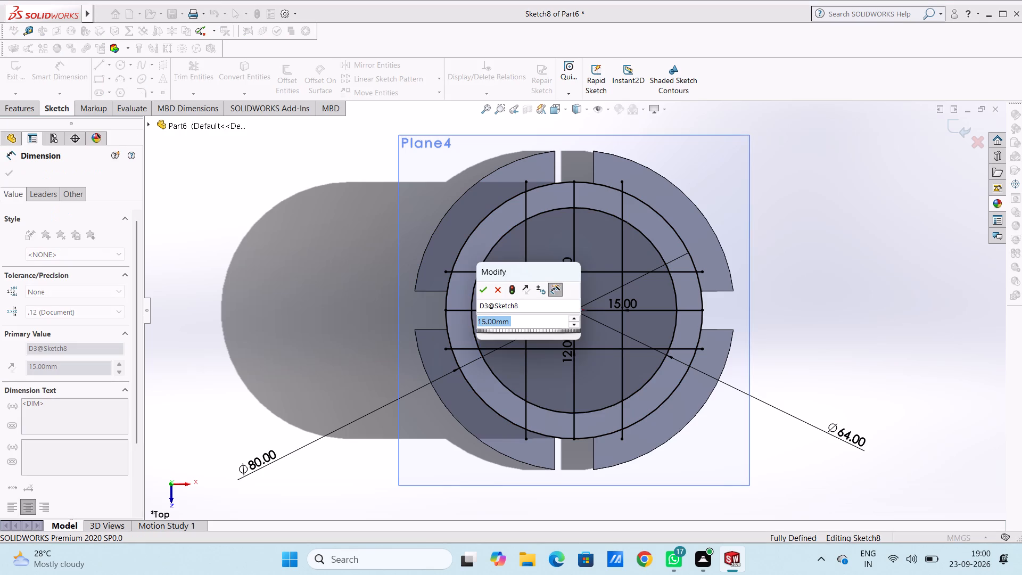
pyautogui.write('12')
pyautogui.press('Return')
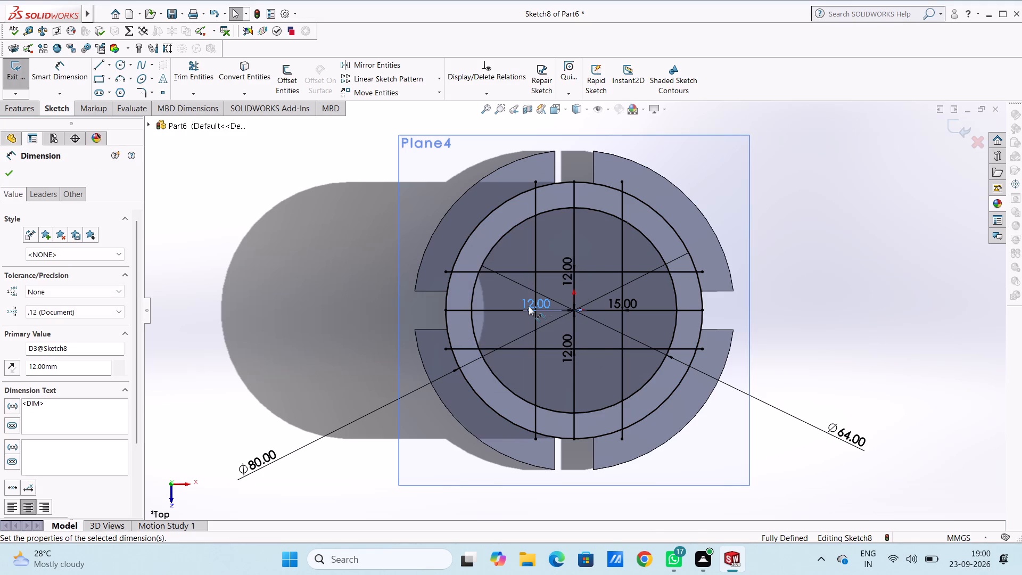
pyautogui.click(815, 243)
pyautogui.doubleClick(618, 309)
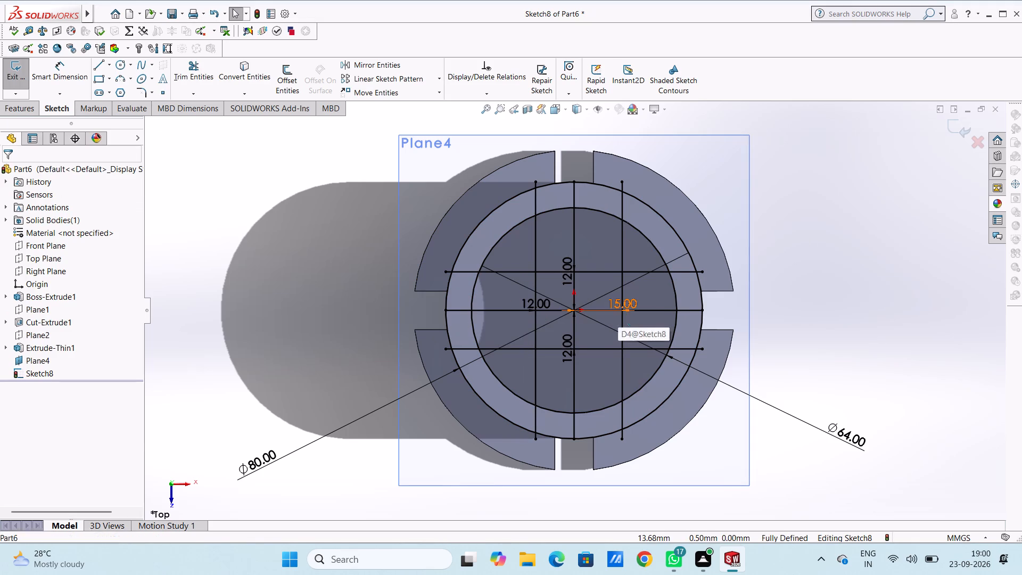
pyautogui.write('12')
pyautogui.press('Return')
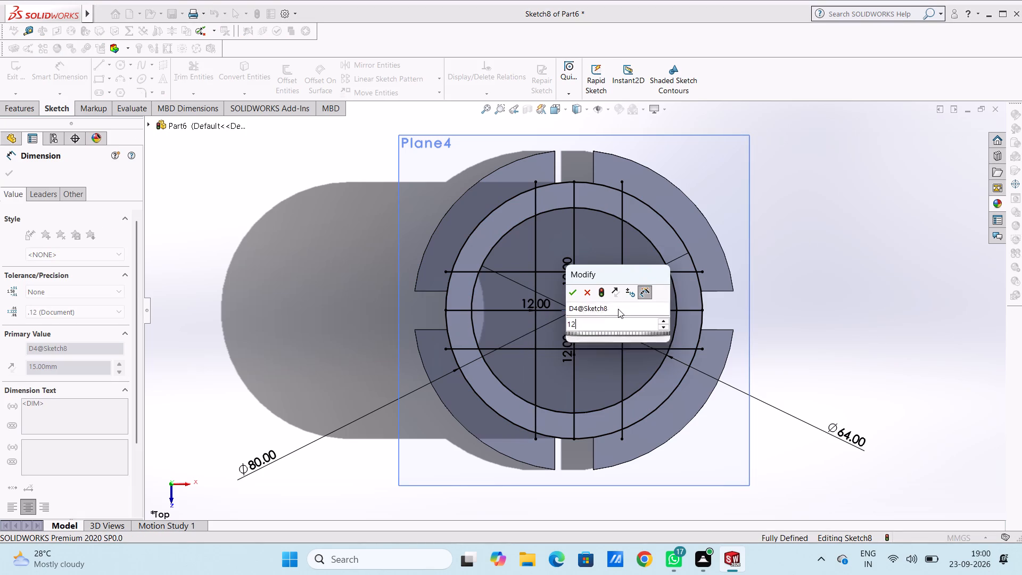
pyautogui.press('Escape')
pyautogui.press('Escape')
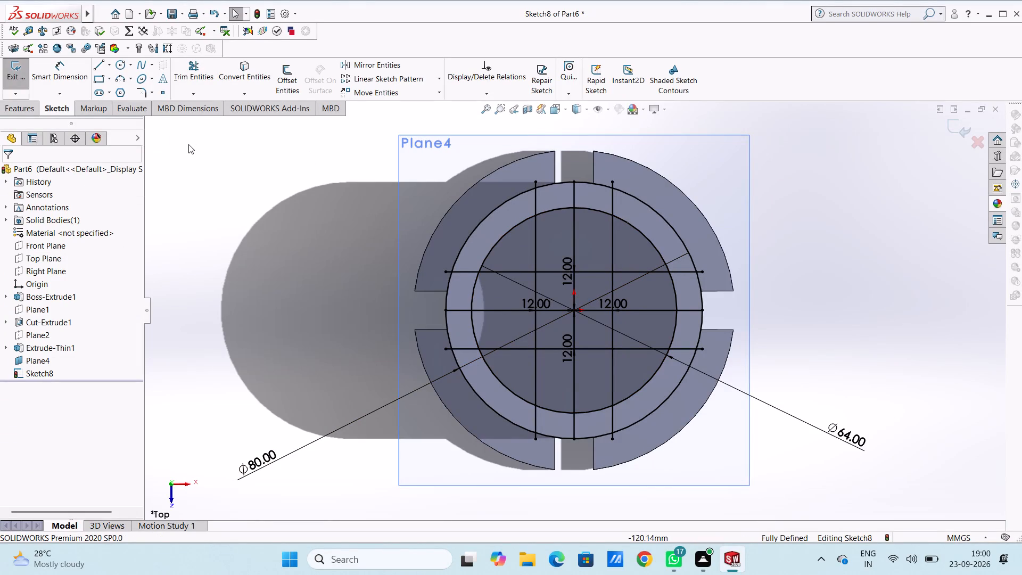
# Trim the vertical lines at the ring's upper side, leaving only the two offset segments between the circles.
pyautogui.click(197, 75)
pyautogui.scroll(-4, 621, 219)
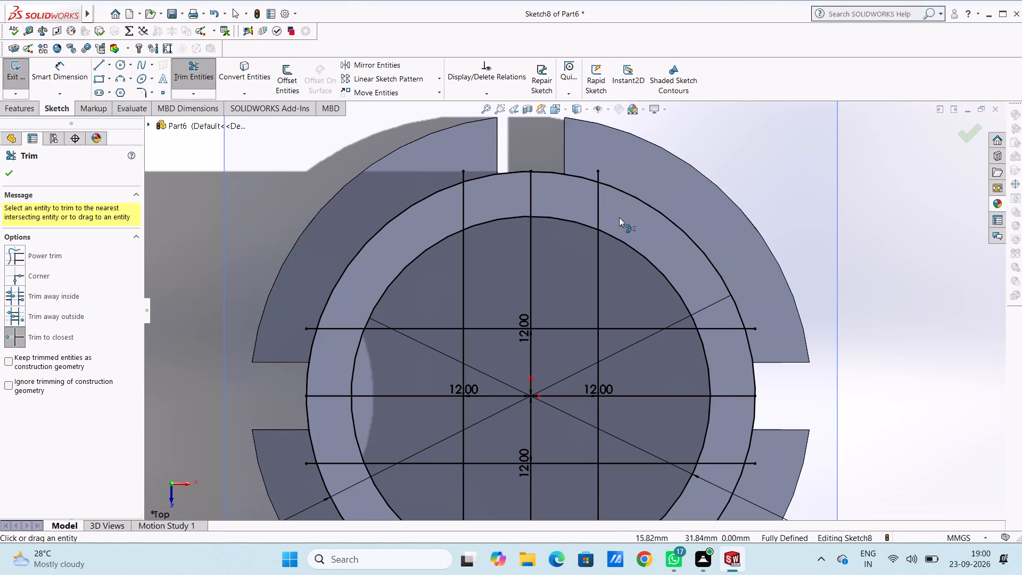
pyautogui.click(465, 177)
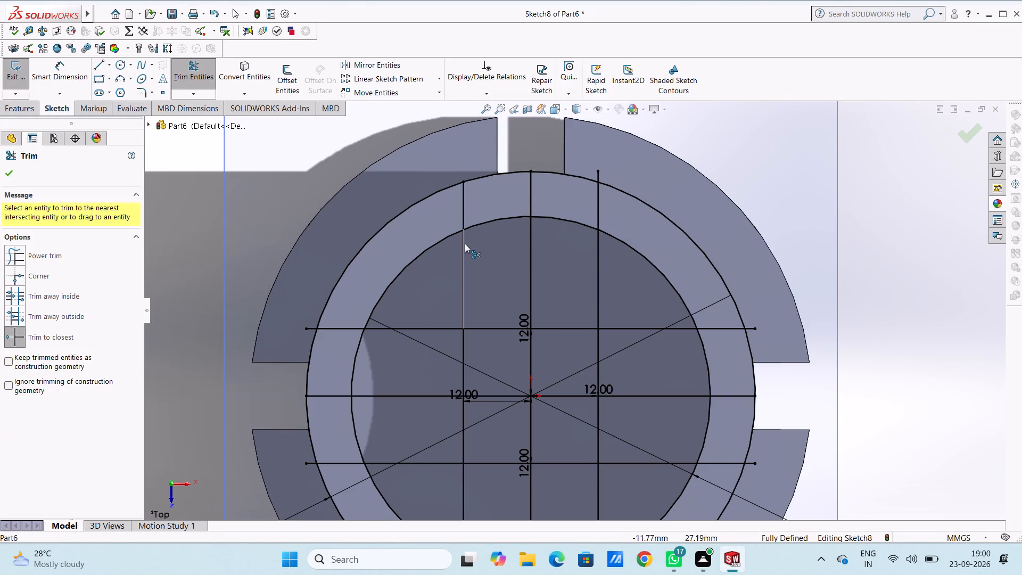
pyautogui.click(464, 243)
pyautogui.click(532, 195)
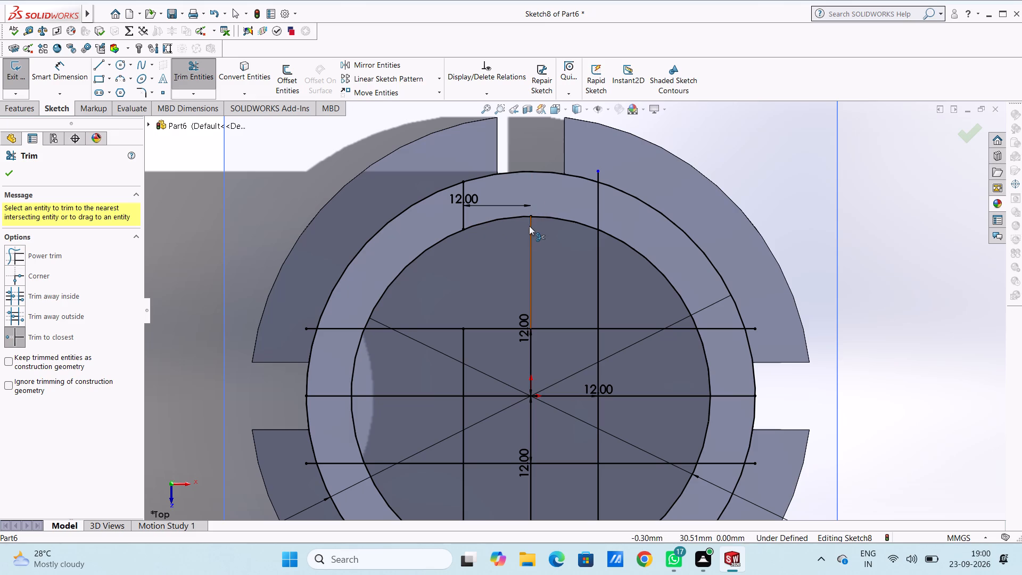
pyautogui.click(529, 226)
pyautogui.click(598, 171)
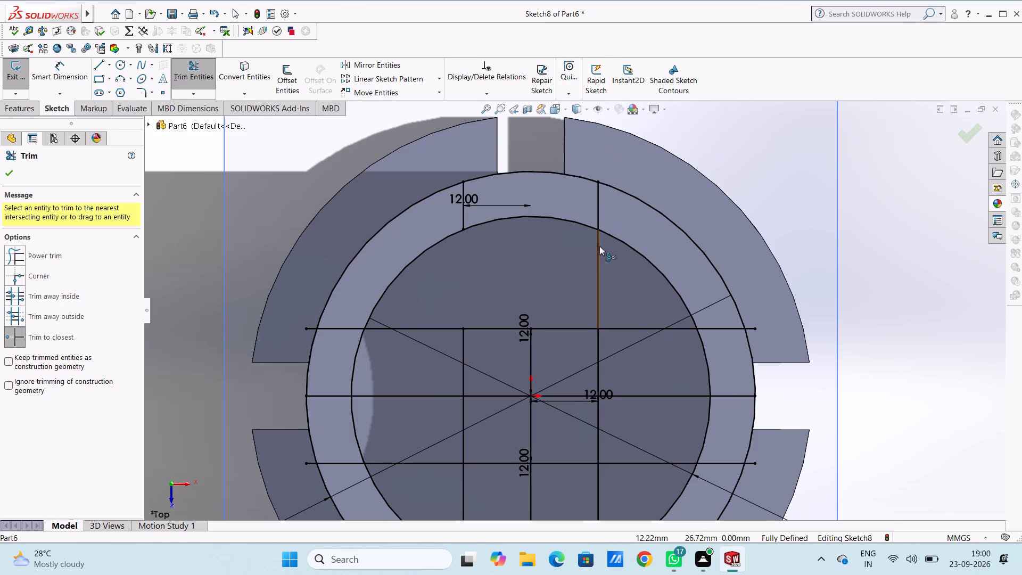
pyautogui.click(599, 246)
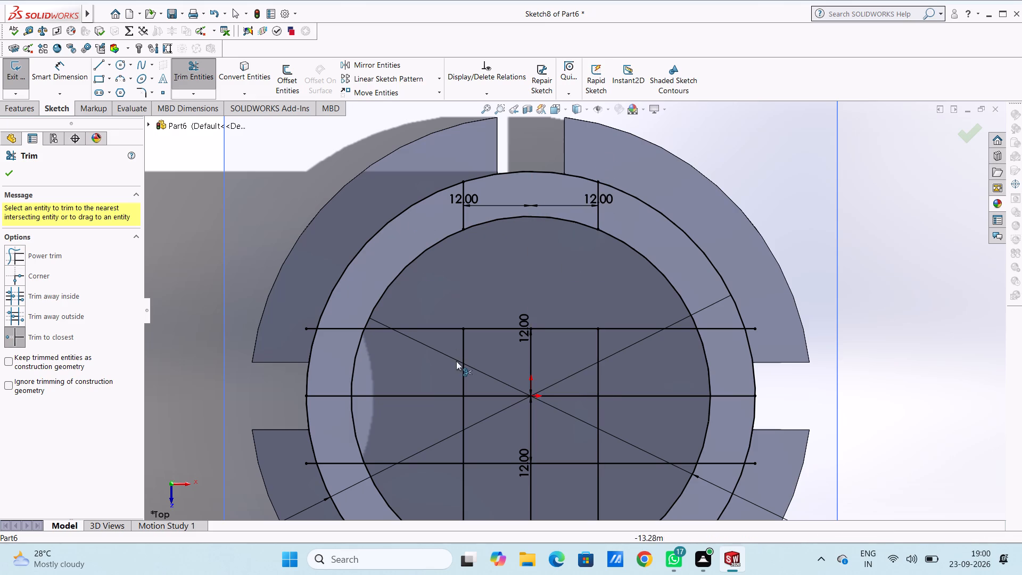
# Trim the horizontal lines at the ring's left side, leaving only the two offset segments between the circles.
pyautogui.scroll(3, 457, 362)
pyautogui.scroll(-4, 476, 355)
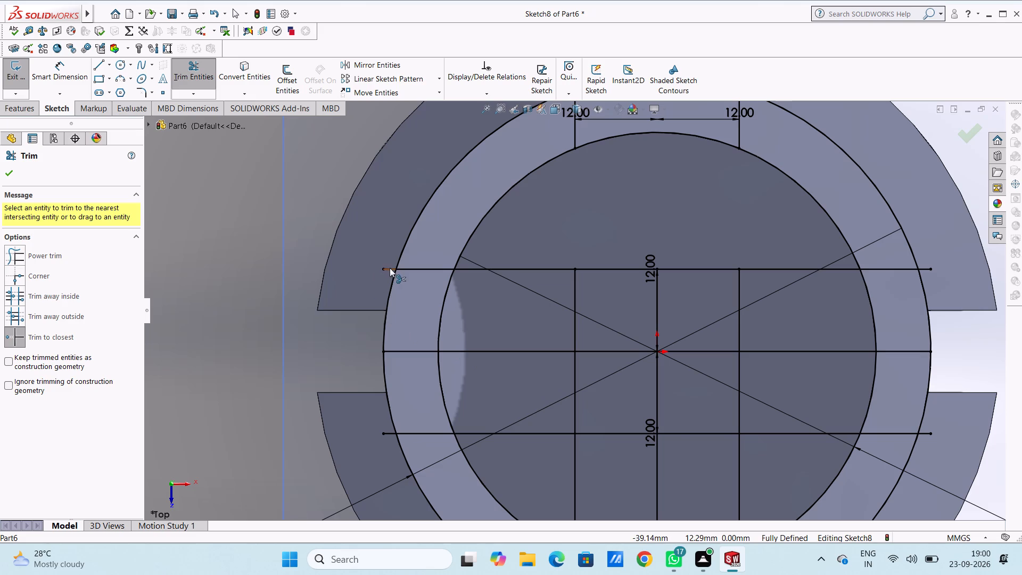
pyautogui.click(390, 268)
pyautogui.click(388, 436)
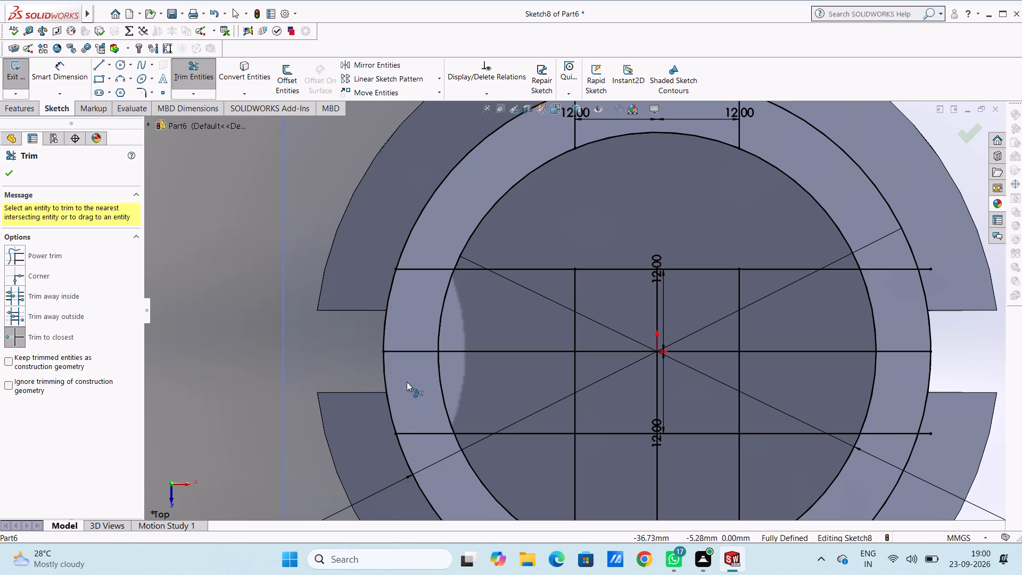
pyautogui.click(414, 351)
pyautogui.click(482, 268)
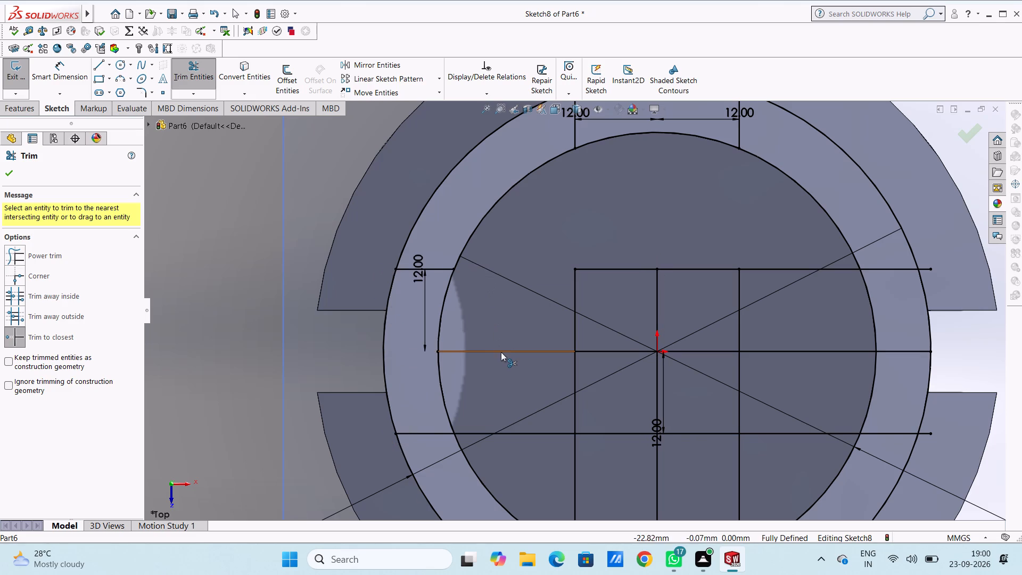
pyautogui.click(501, 354)
pyautogui.click(507, 440)
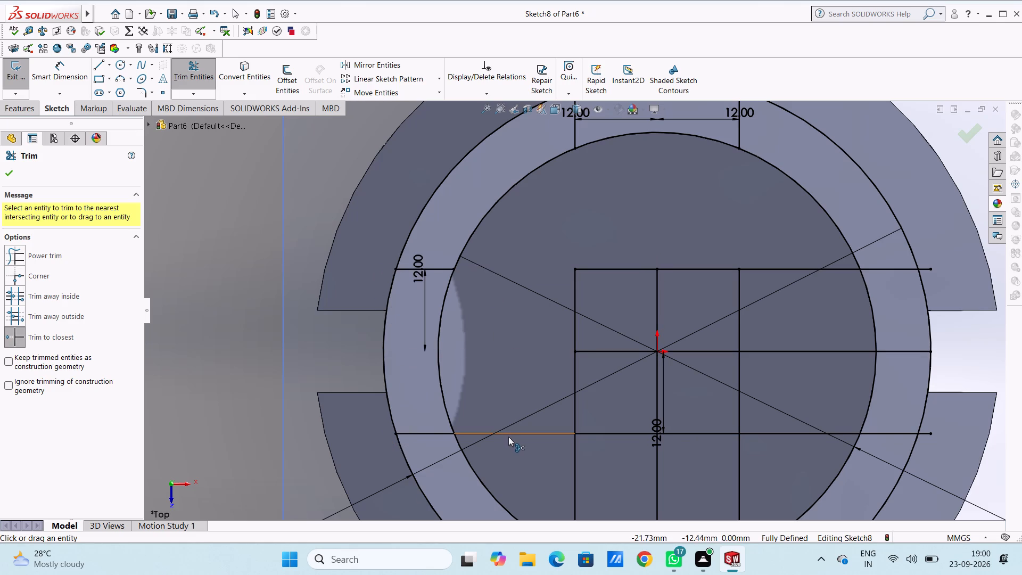
pyautogui.click(508, 436)
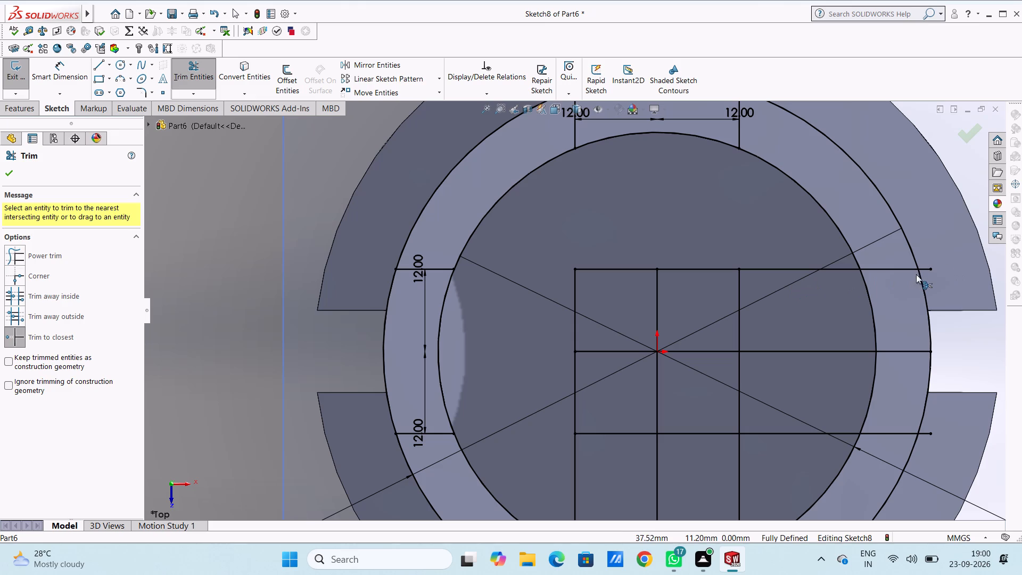
# Trim the horizontal lines at the ring's right side, leaving only the two offset segments between the circles.
pyautogui.click(925, 270)
pyautogui.click(928, 433)
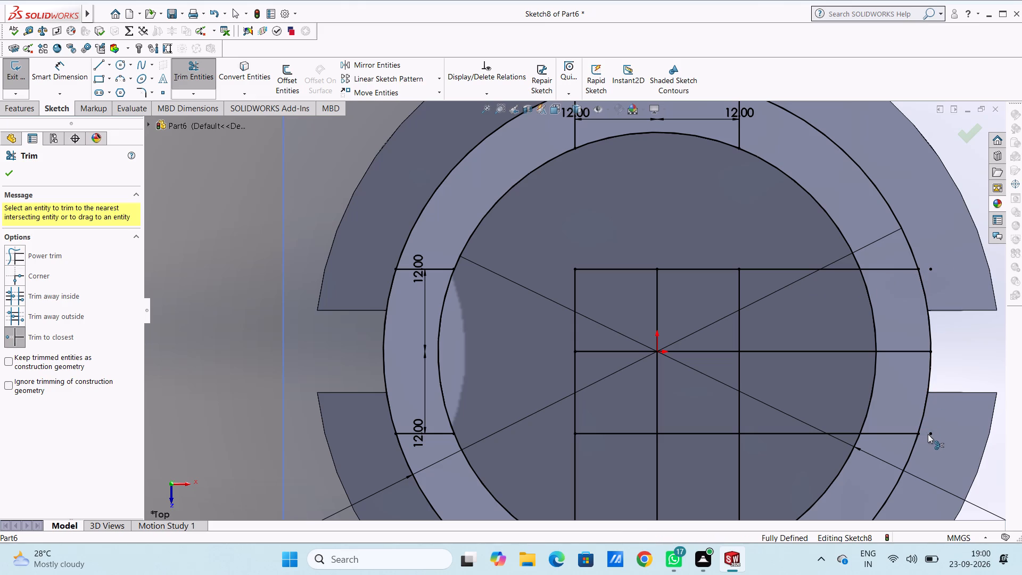
pyautogui.click(775, 266)
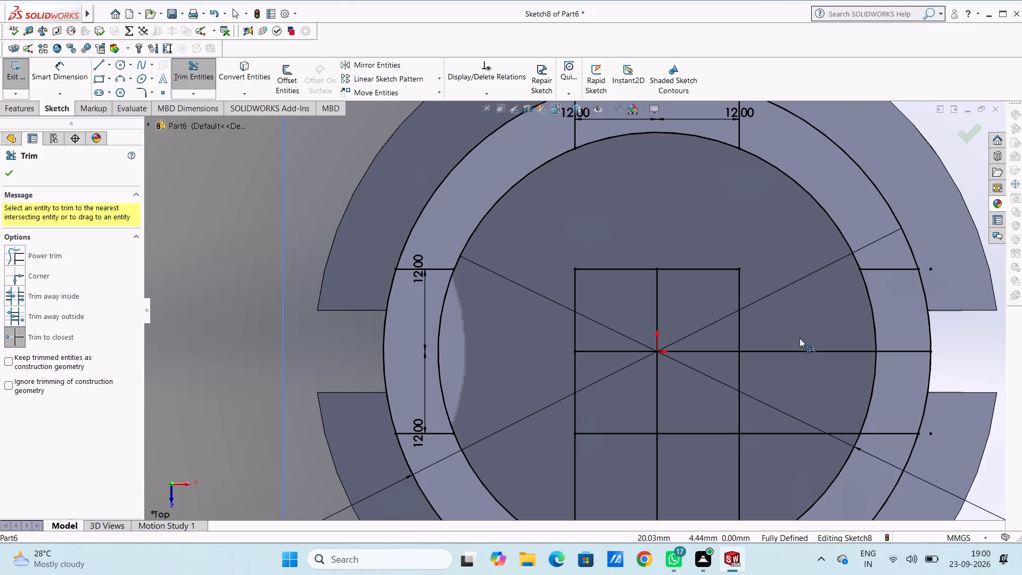
pyautogui.click(806, 349)
pyautogui.click(894, 351)
pyautogui.click(818, 436)
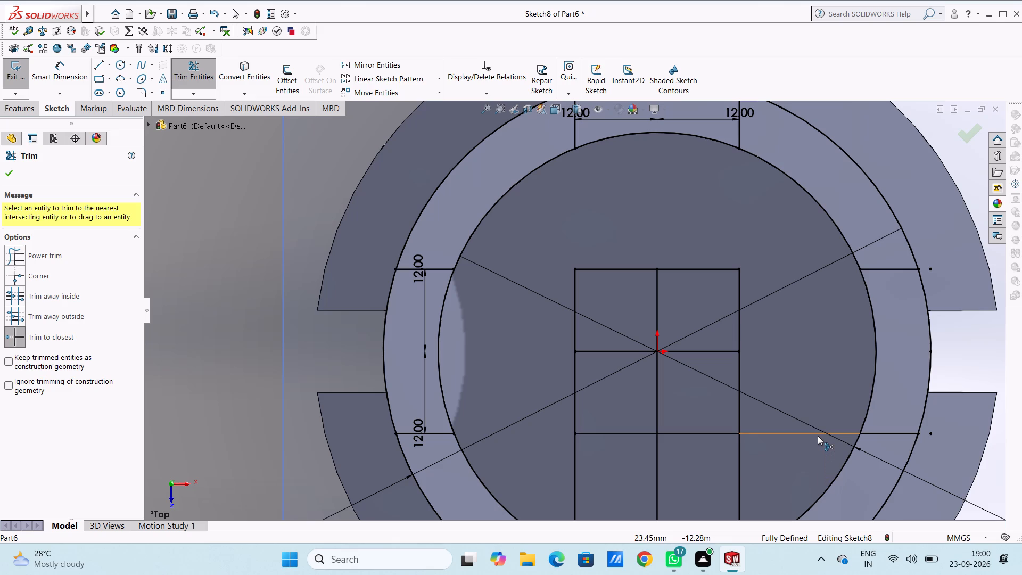
# Trim the vertical lines at the ring's lower side, leaving only the two offset segments between the circles.
pyautogui.scroll(6, 673, 327)
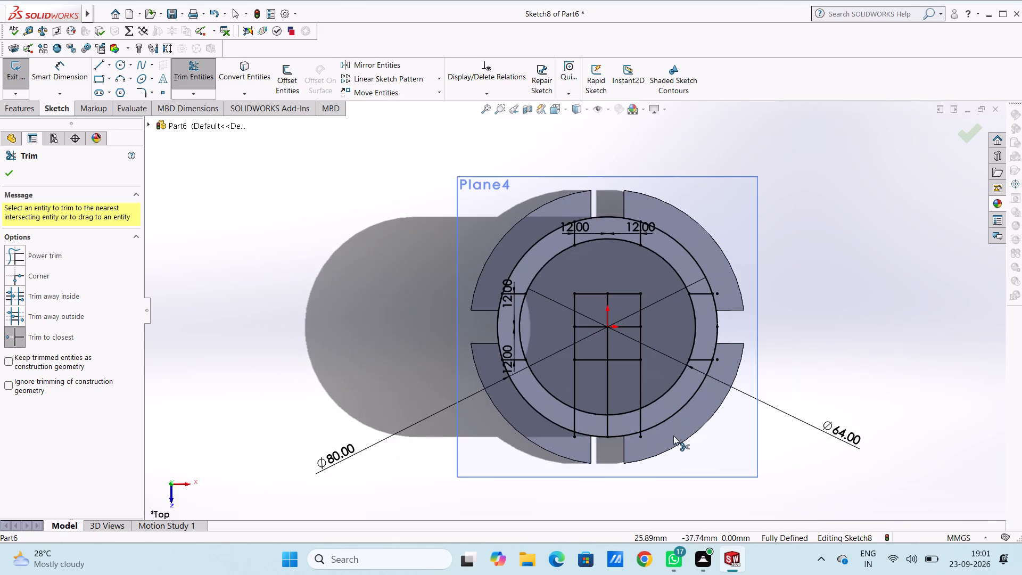
pyautogui.scroll(-4, 636, 420)
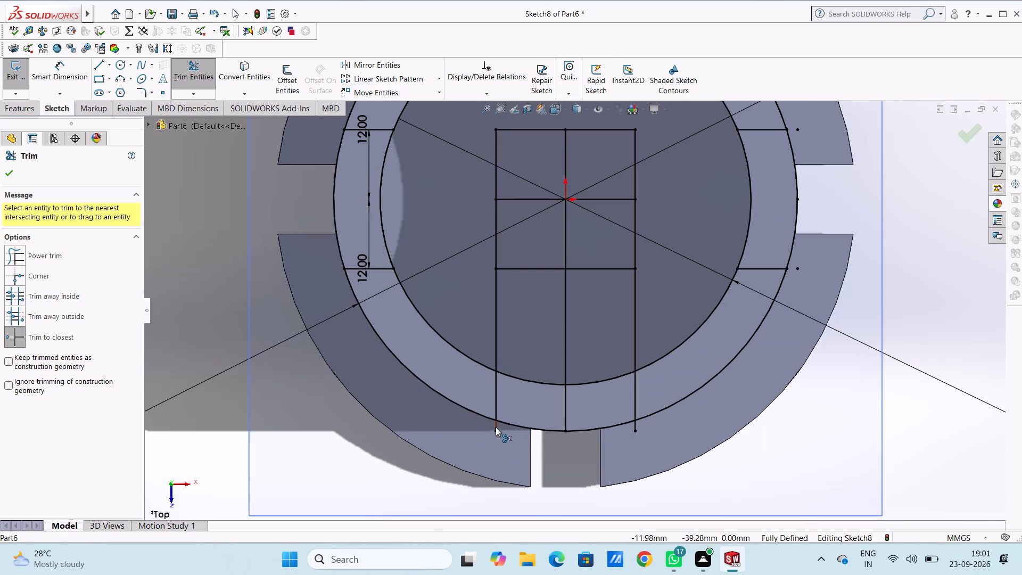
pyautogui.click(496, 427)
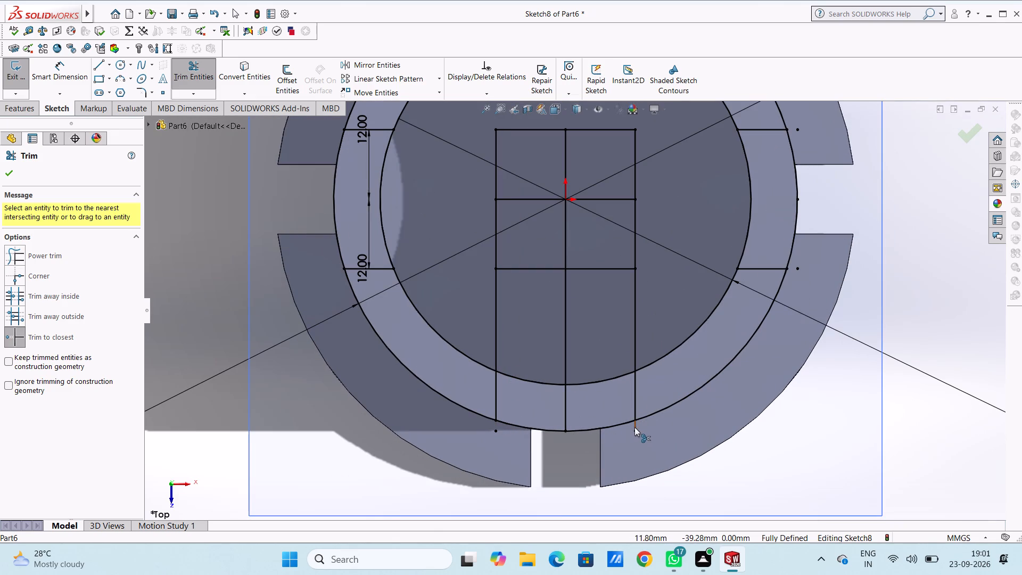
pyautogui.click(634, 427)
pyautogui.click(634, 358)
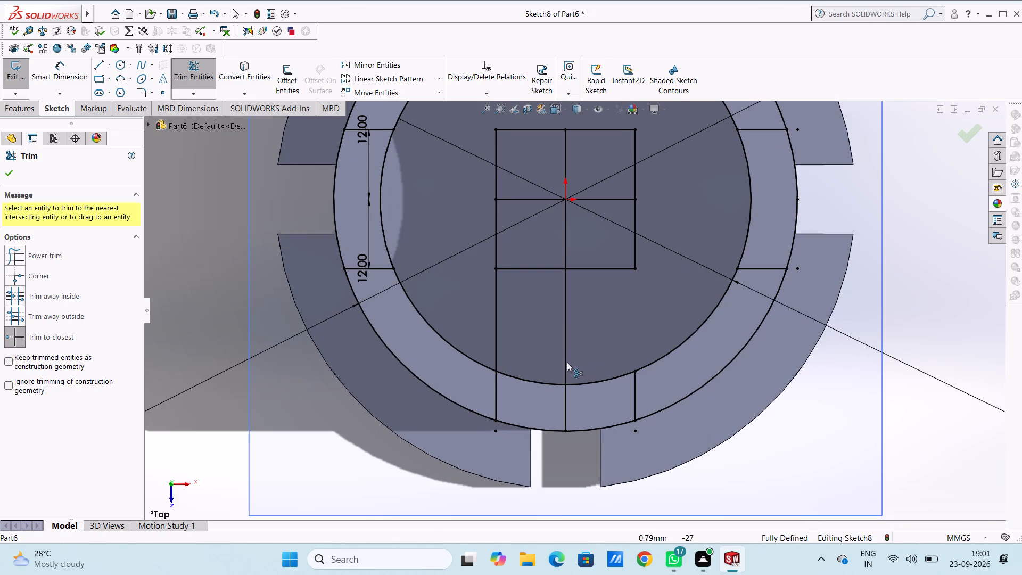
pyautogui.click(567, 367)
pyautogui.click(563, 404)
pyautogui.click(497, 347)
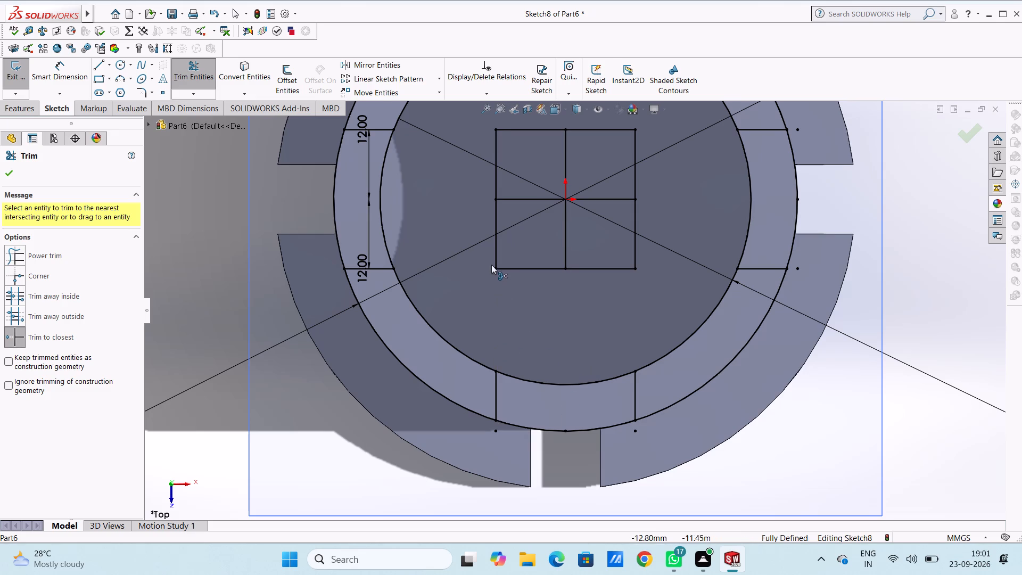
# Trim away all leftover square sides and centre lines inside the ring's inner circle.
pyautogui.click(493, 260)
pyautogui.click(501, 181)
pyautogui.click(494, 190)
pyautogui.click(509, 199)
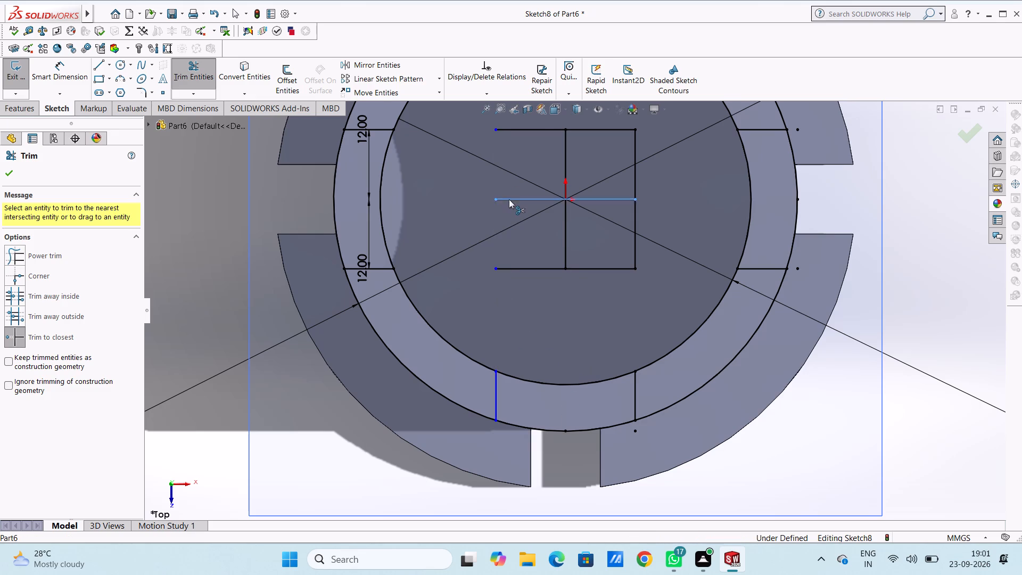
pyautogui.click(543, 132)
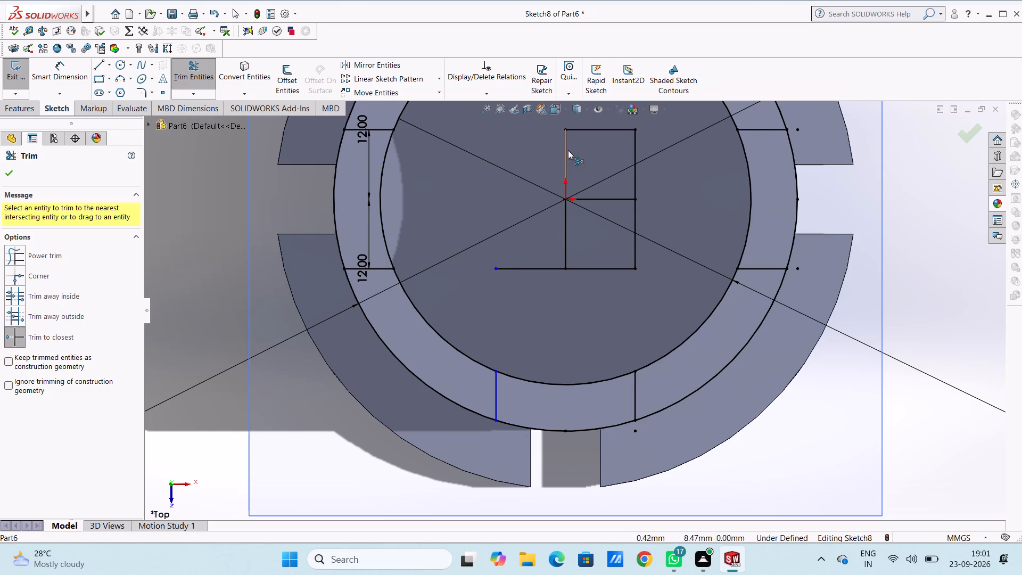
pyautogui.click(568, 150)
pyautogui.click(571, 132)
pyautogui.click(632, 192)
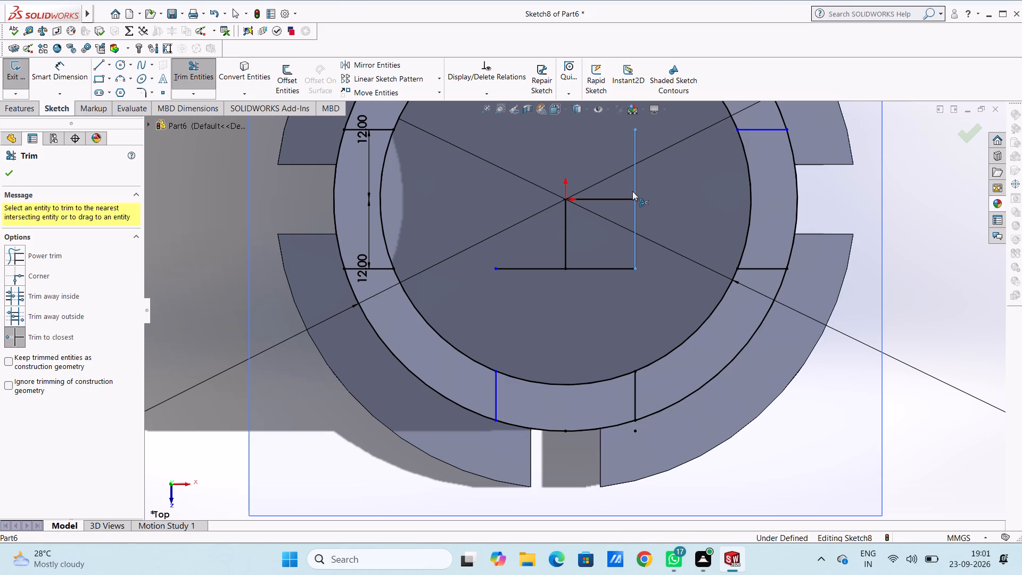
pyautogui.click(629, 199)
pyautogui.click(640, 220)
pyautogui.click(635, 219)
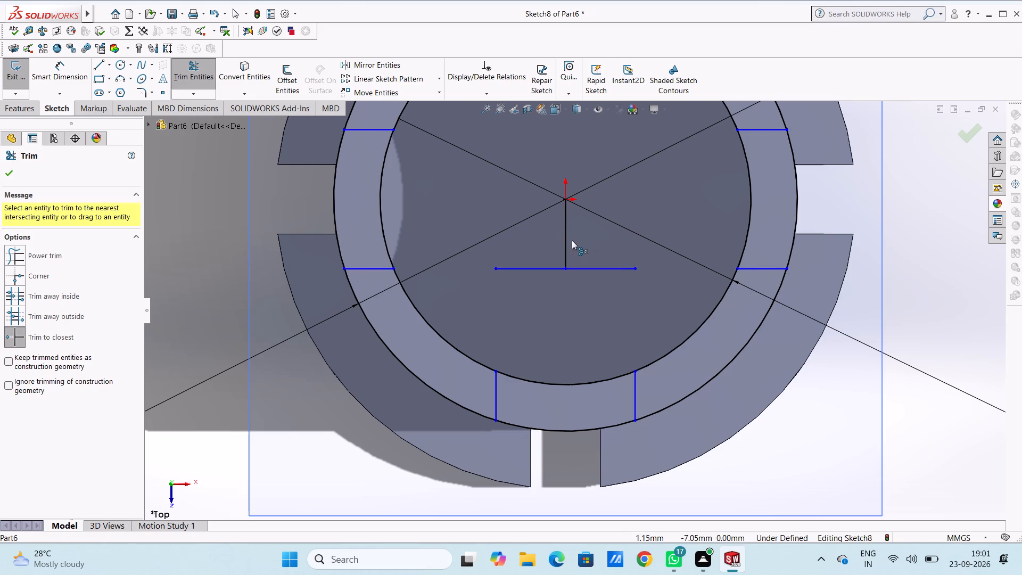
pyautogui.click(561, 235)
pyautogui.click(565, 241)
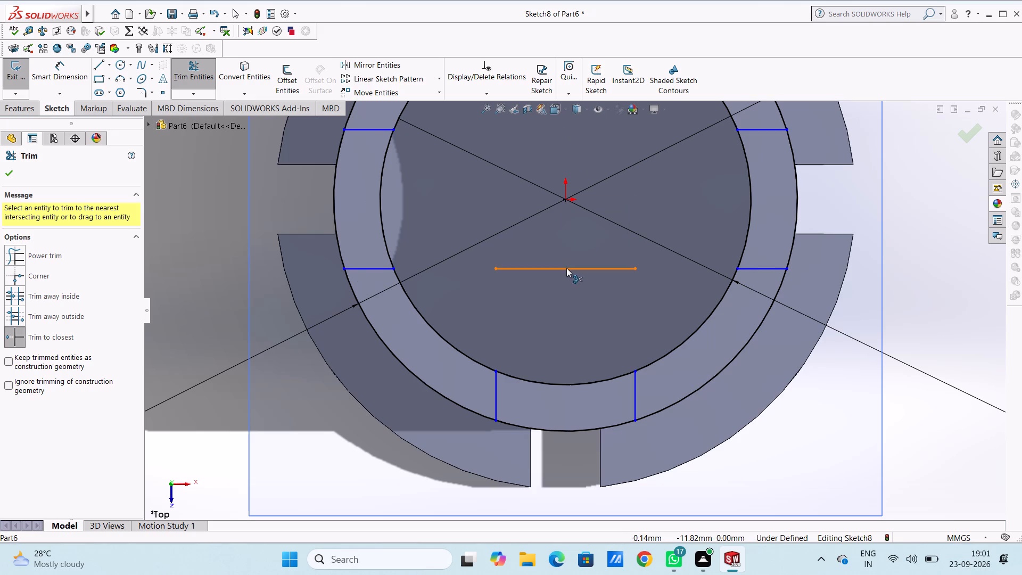
pyautogui.click(566, 268)
# Trim the diagonal arcs of the 64 mm and 80 mm circles, leaving four closed segment profiles around the ring.
pyautogui.click(426, 323)
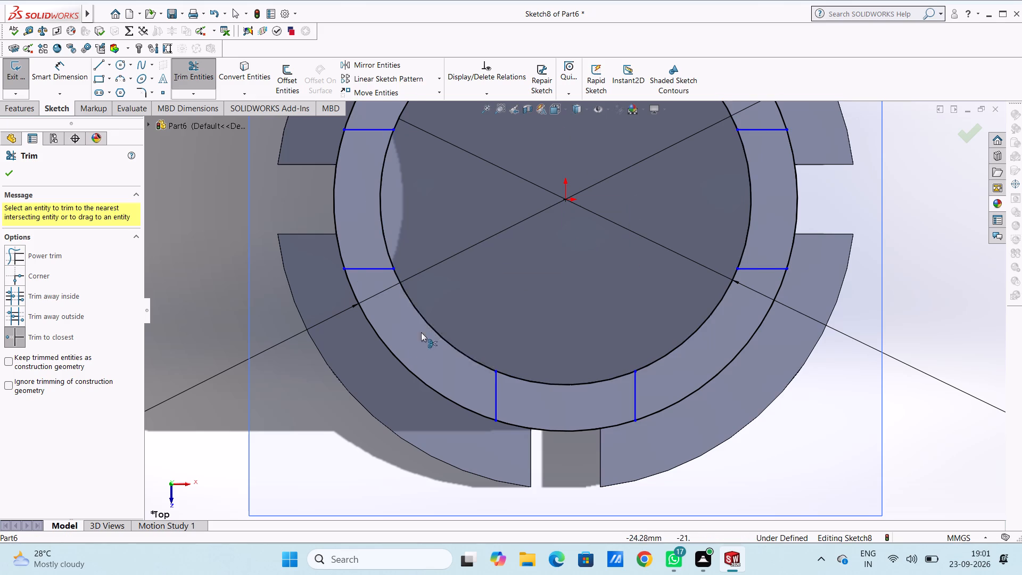
pyautogui.click(402, 364)
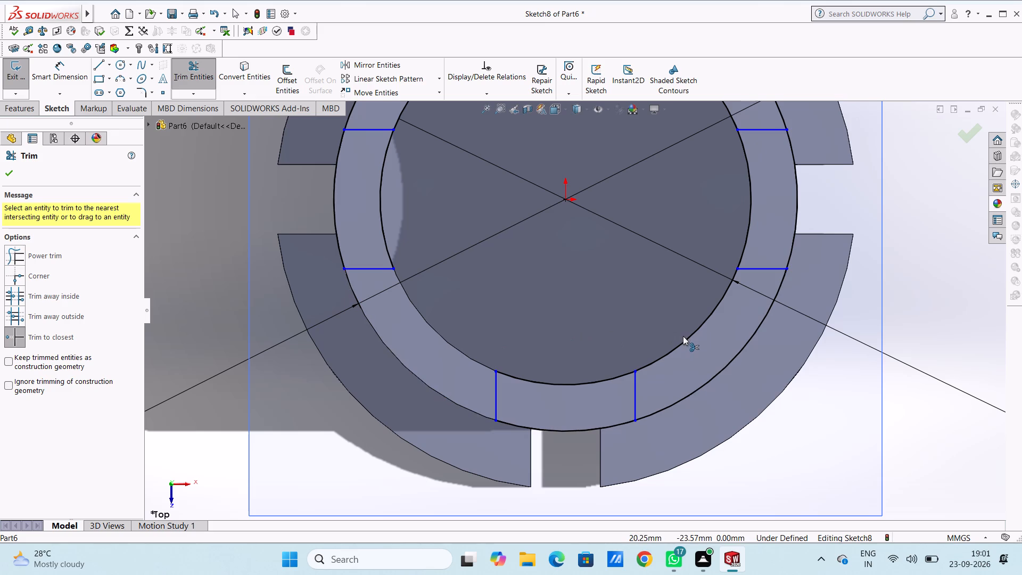
pyautogui.click(685, 338)
pyautogui.click(710, 376)
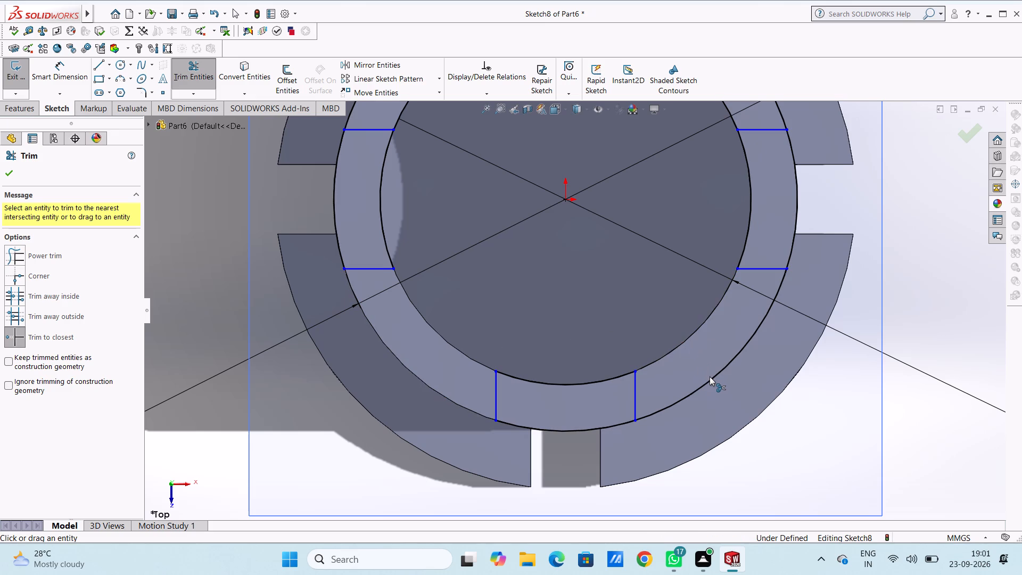
pyautogui.click(710, 377)
pyautogui.click(710, 380)
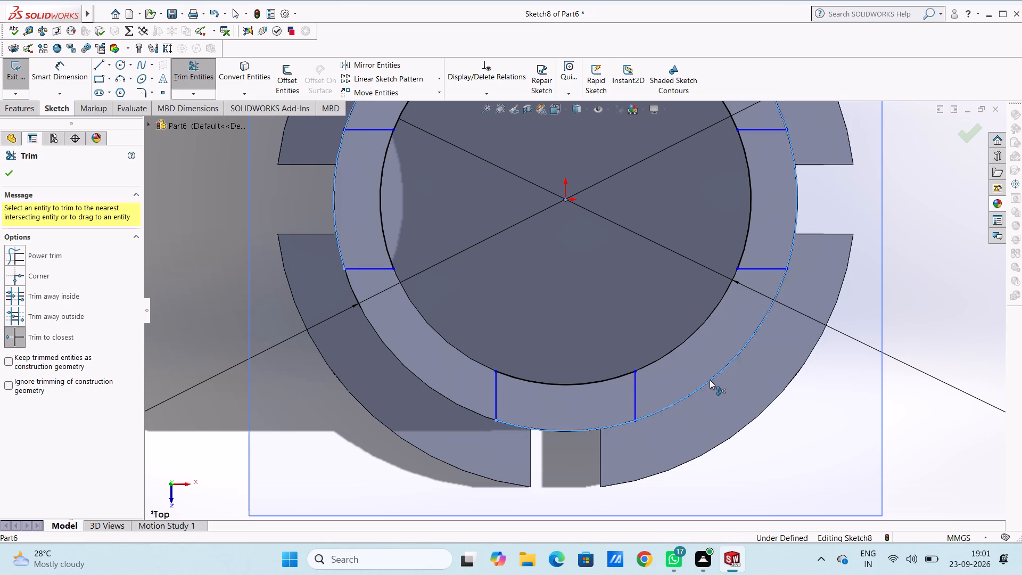
pyautogui.scroll(2, 710, 380)
pyautogui.scroll(4, 678, 199)
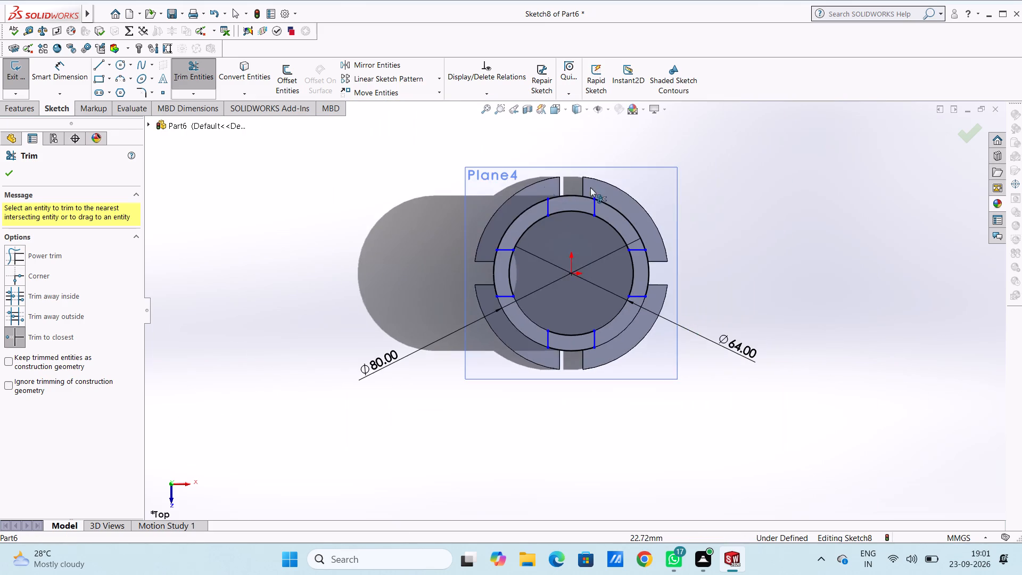
pyautogui.scroll(-3, 526, 223)
pyautogui.click(528, 217)
pyautogui.click(528, 216)
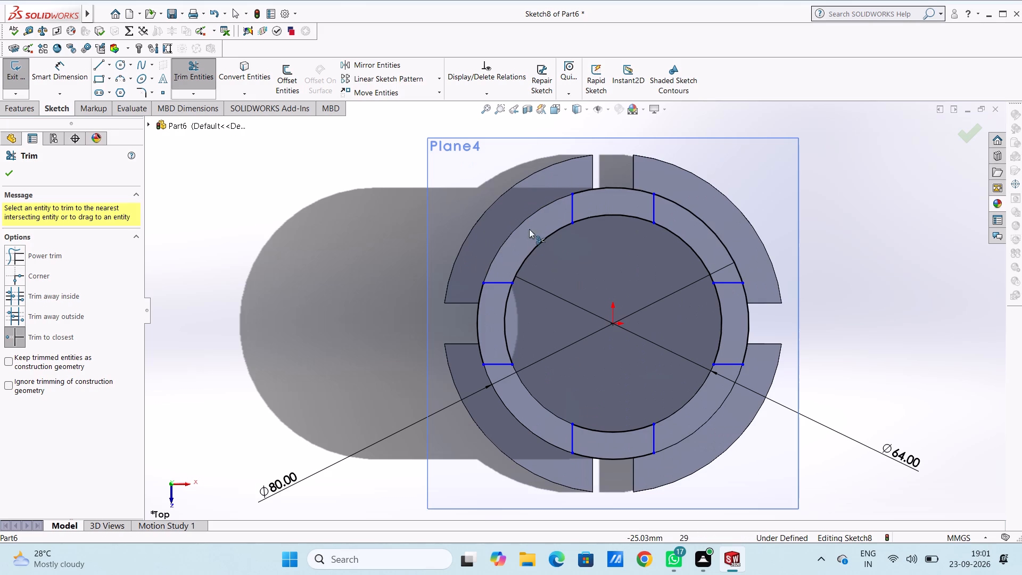
pyautogui.doubleClick(535, 248)
pyautogui.doubleClick(714, 232)
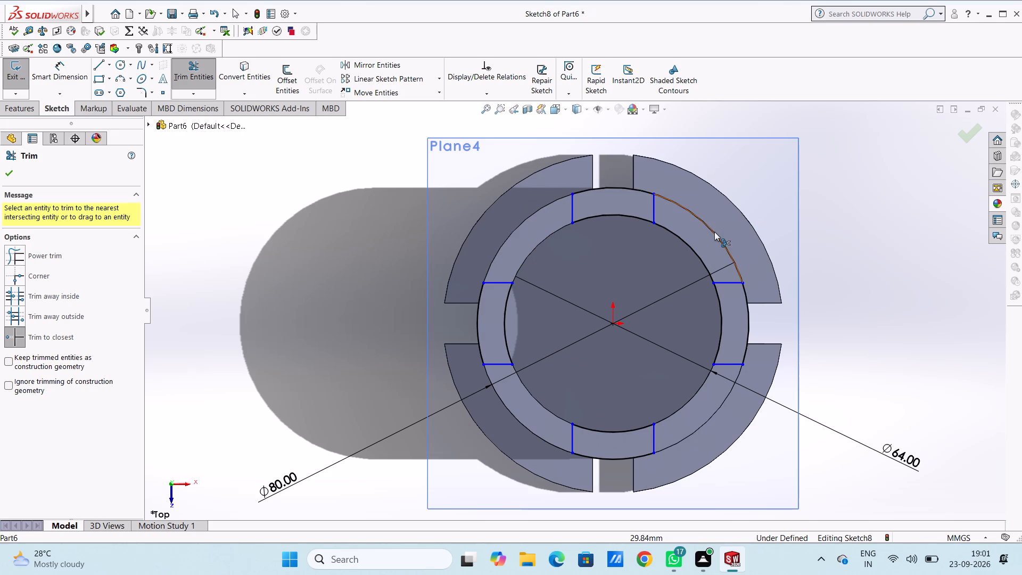
pyautogui.doubleClick(695, 251)
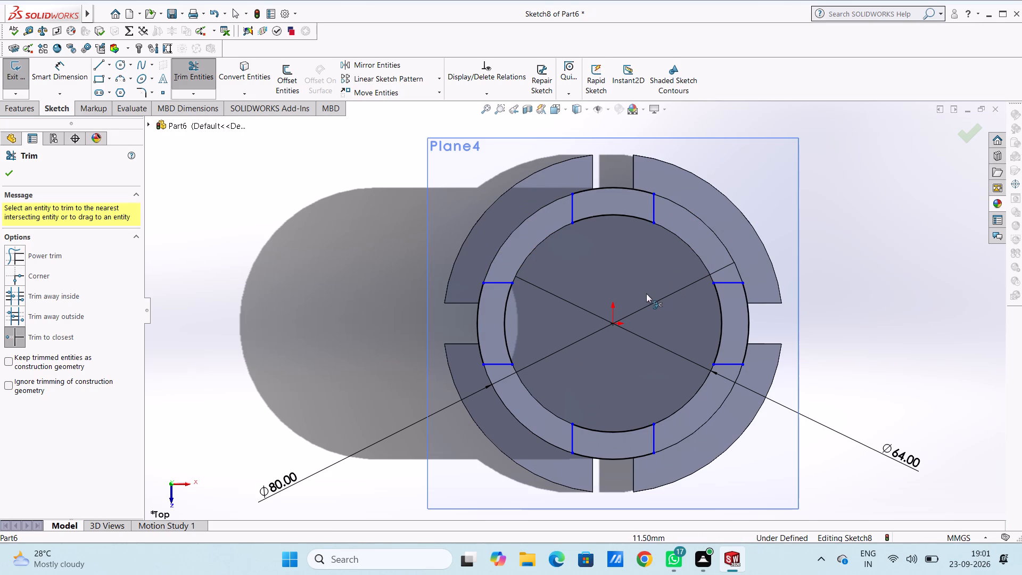
pyautogui.press('Escape')
pyautogui.press('Escape')
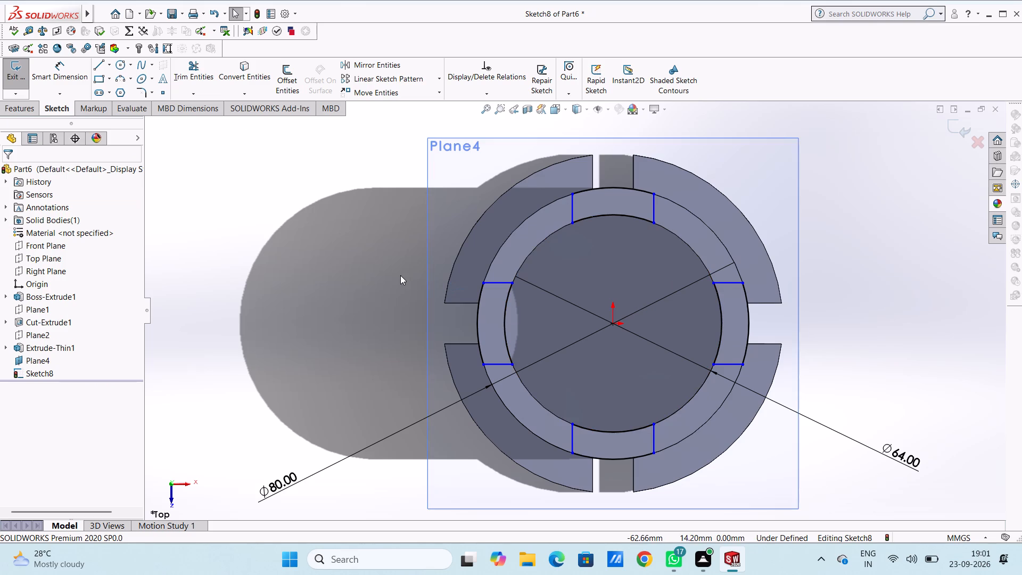
# Cut the four segment profiles through the tube wall with a blind Extruded Cut, trying 50 and 40 mm before settling on 45 mm.
pyautogui.moveTo(400, 275); pyautogui.dragTo(352, 261, button='middle')
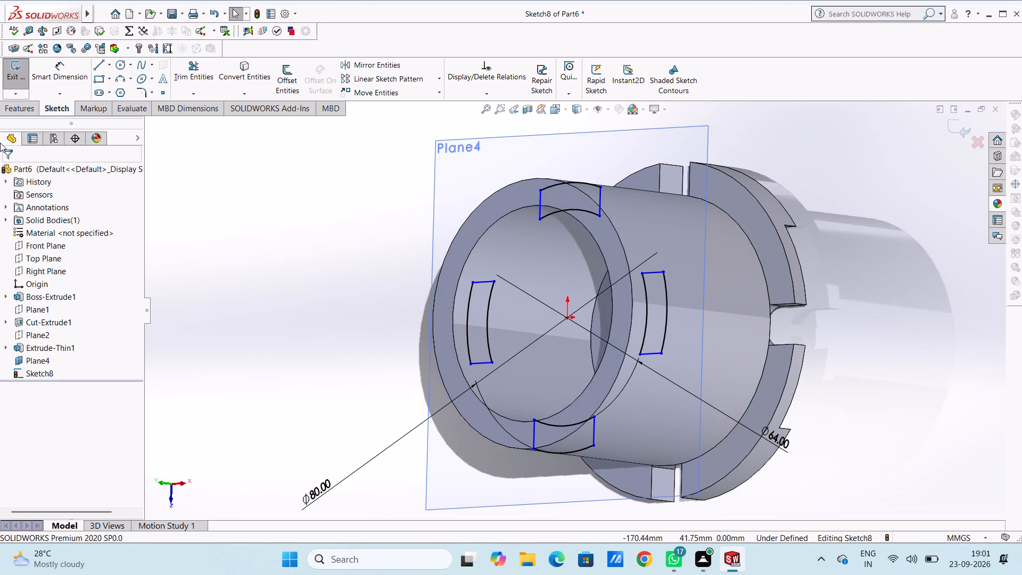
pyautogui.click(27, 110)
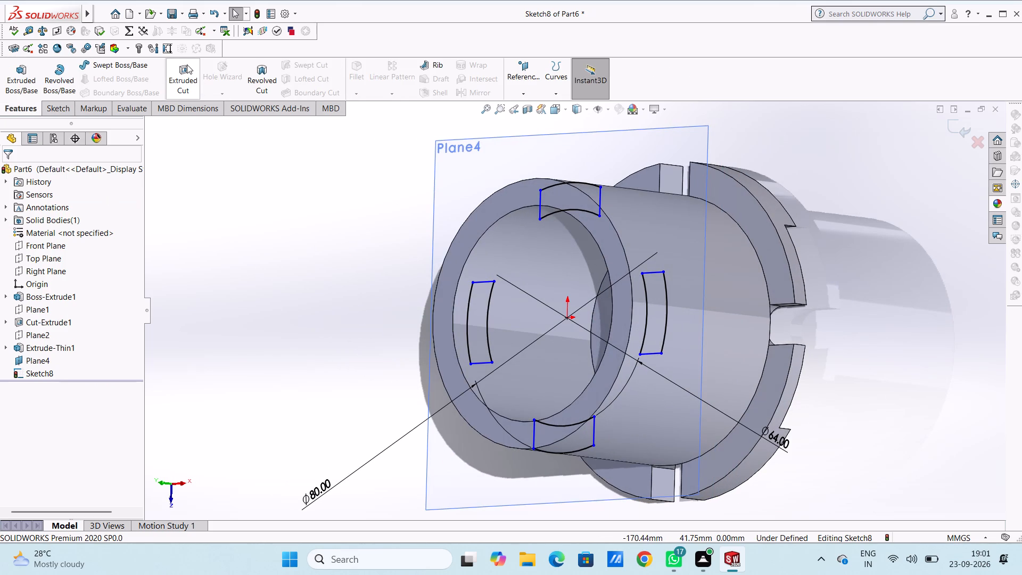
pyautogui.click(186, 69)
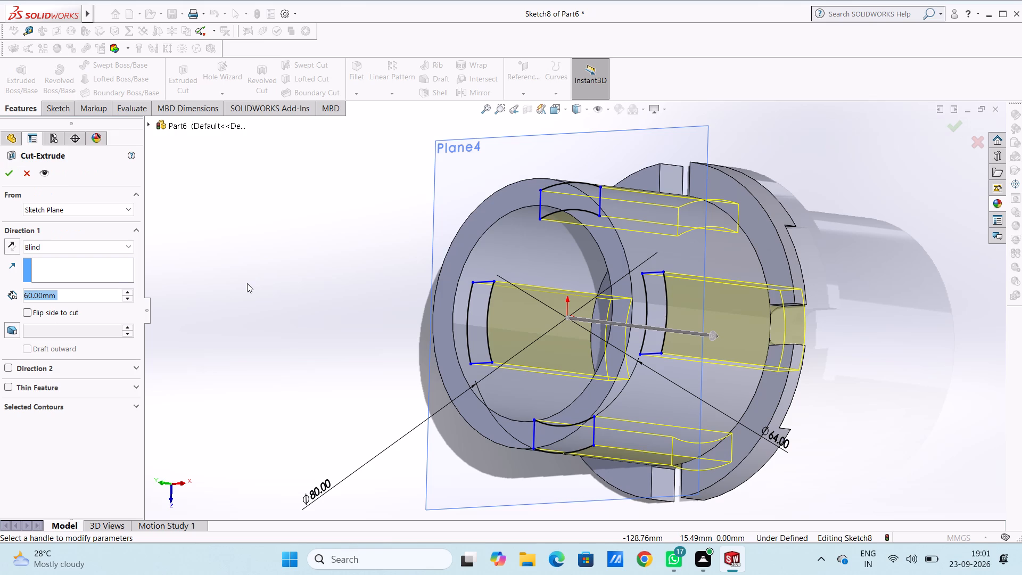
pyautogui.write('50')
pyautogui.press('Return')
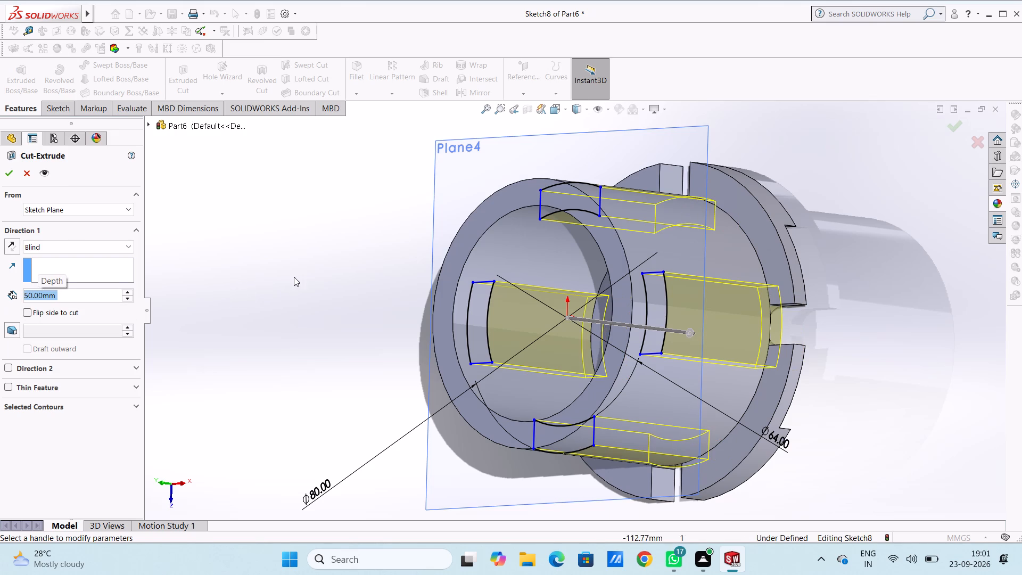
pyautogui.moveTo(298, 281); pyautogui.dragTo(261, 286, button='middle')
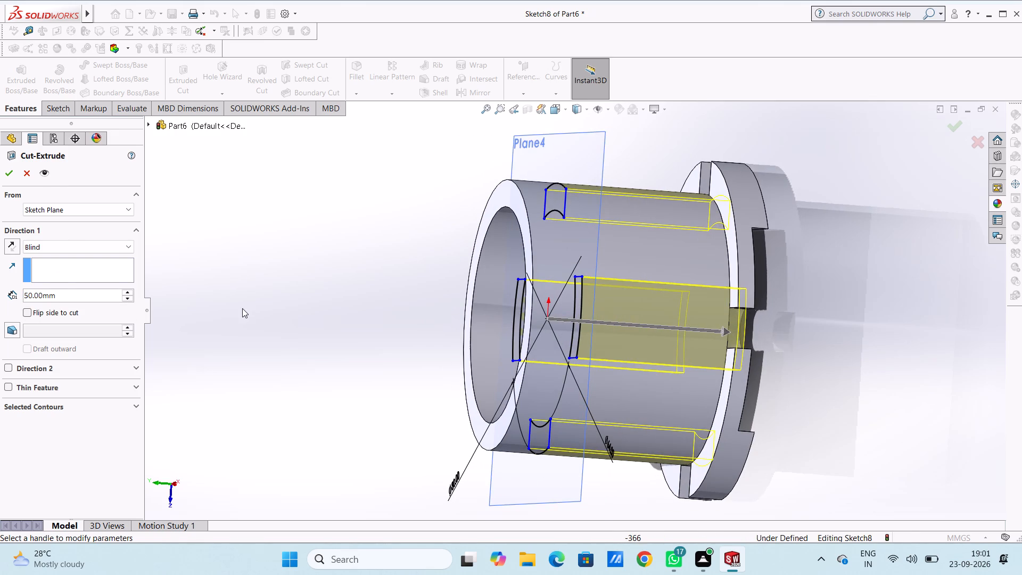
pyautogui.doubleClick(84, 295)
pyautogui.write('40')
pyautogui.press('Return')
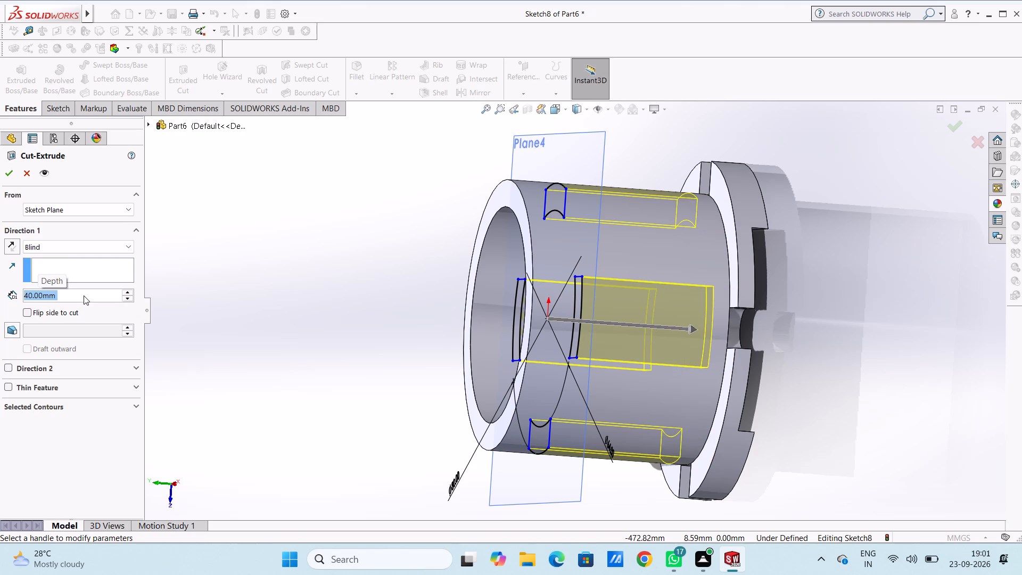
pyautogui.write('45')
pyautogui.press('Return')
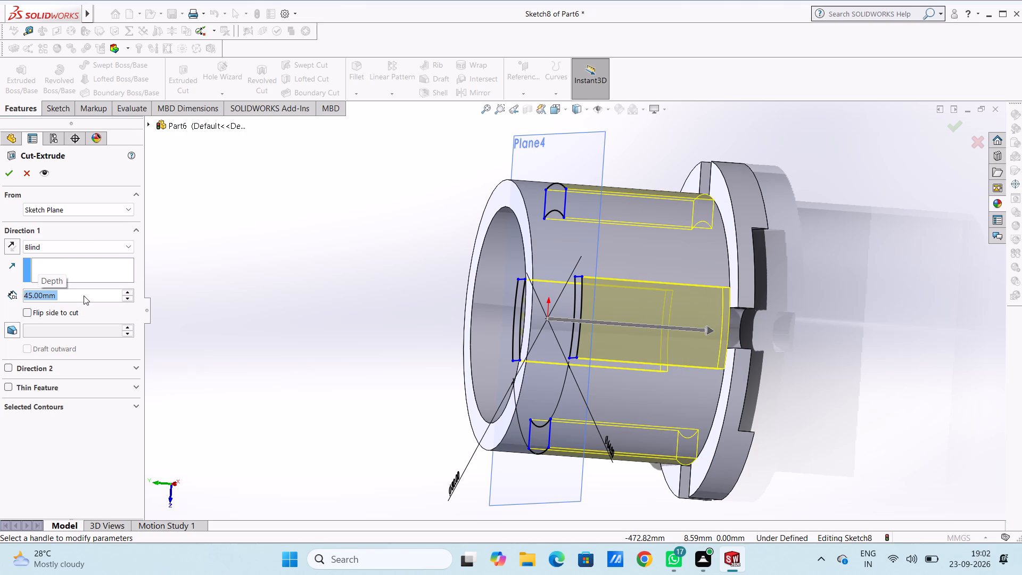
pyautogui.moveTo(274, 298); pyautogui.dragTo(266, 299, button='middle')
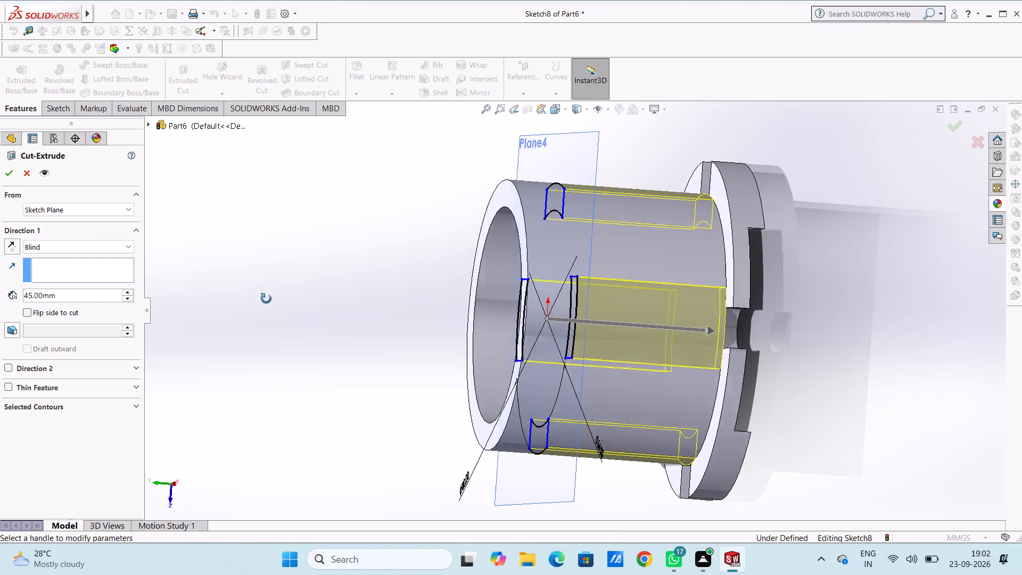
pyautogui.moveTo(266, 299); pyautogui.dragTo(269, 290, button='middle')
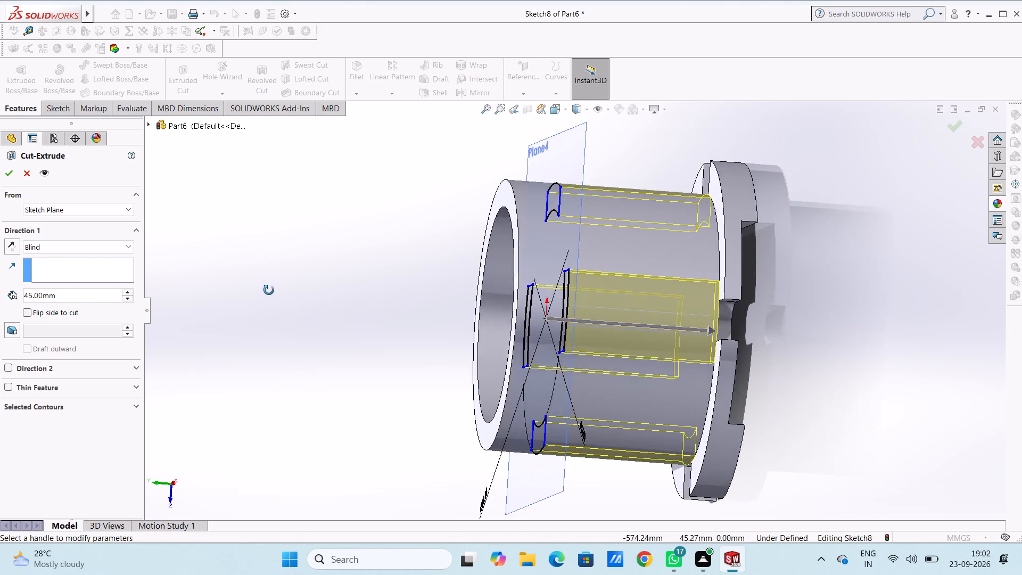
pyautogui.moveTo(269, 290); pyautogui.dragTo(294, 290, button='middle')
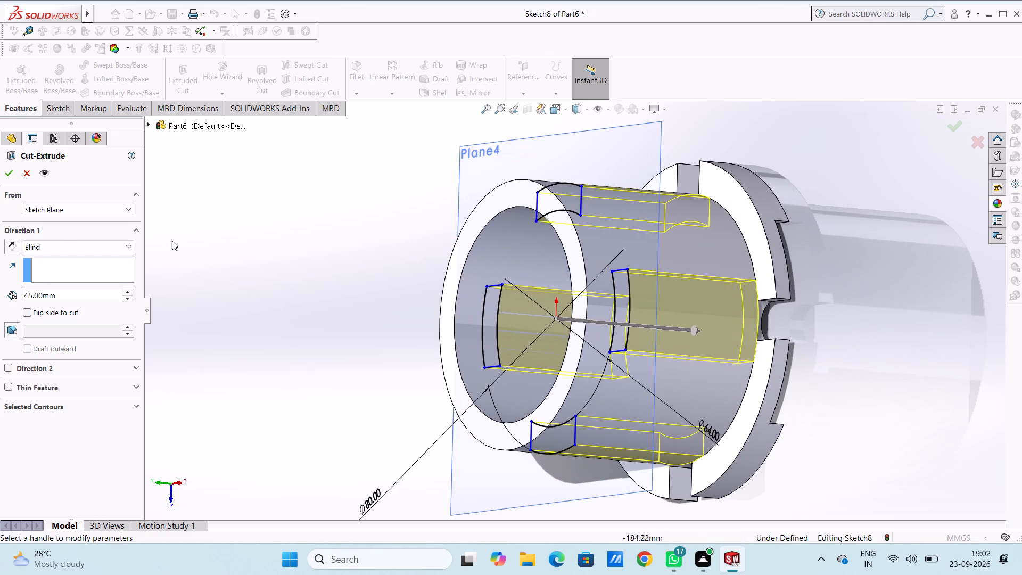
pyautogui.click(6, 178)
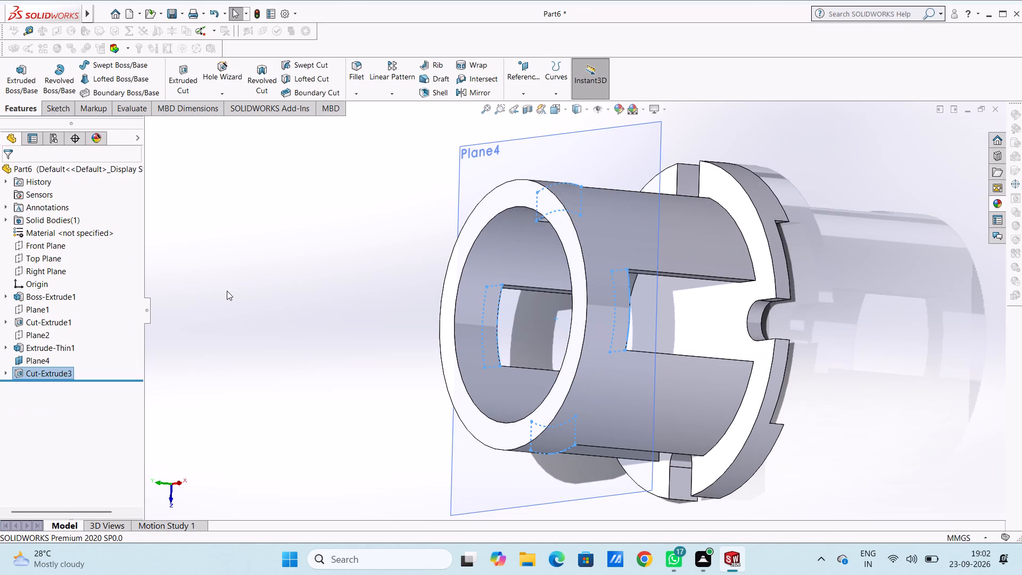
pyautogui.click(227, 291)
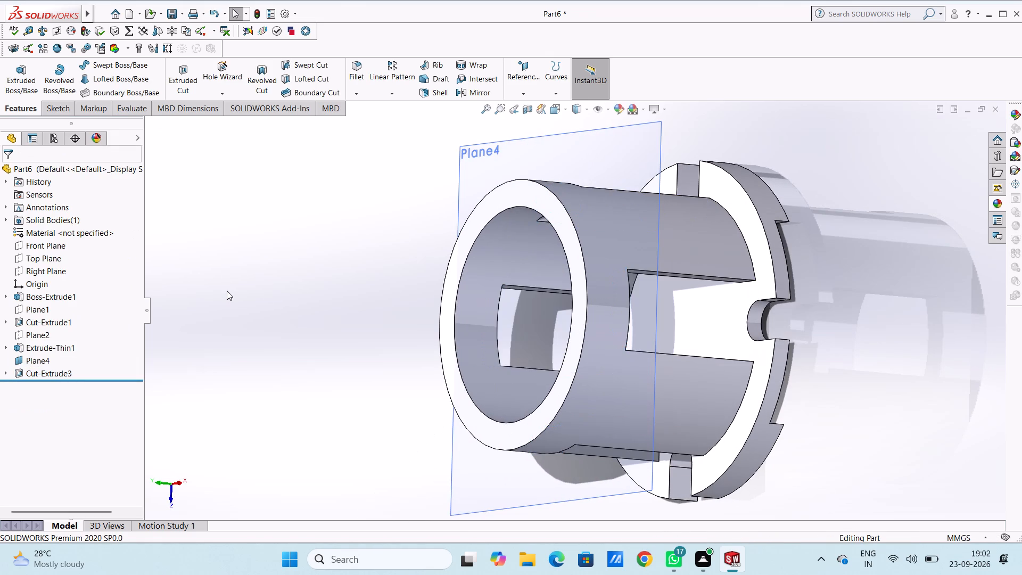
# Hide Plane4.
pyautogui.click(40, 361)
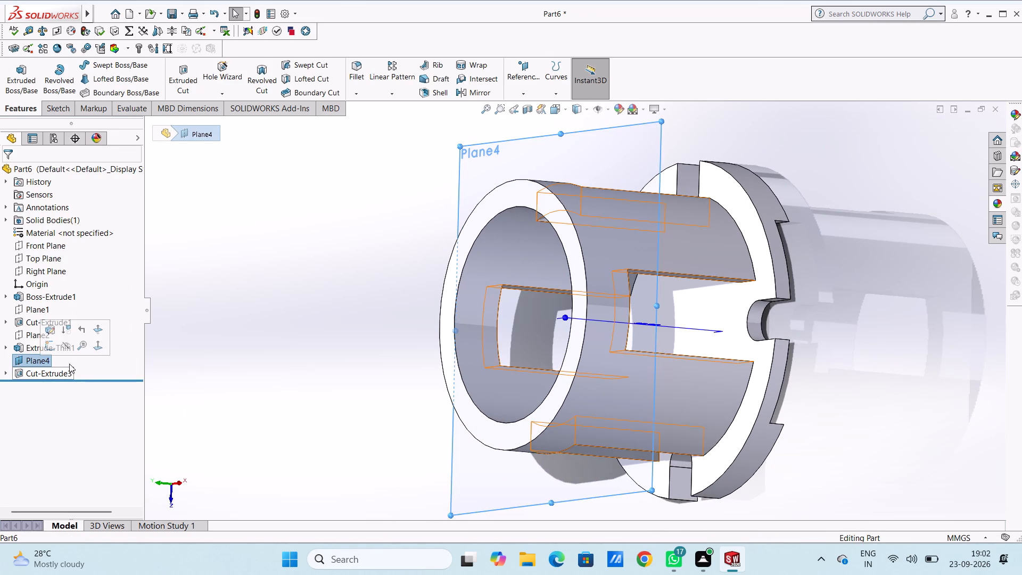
pyautogui.click(63, 346)
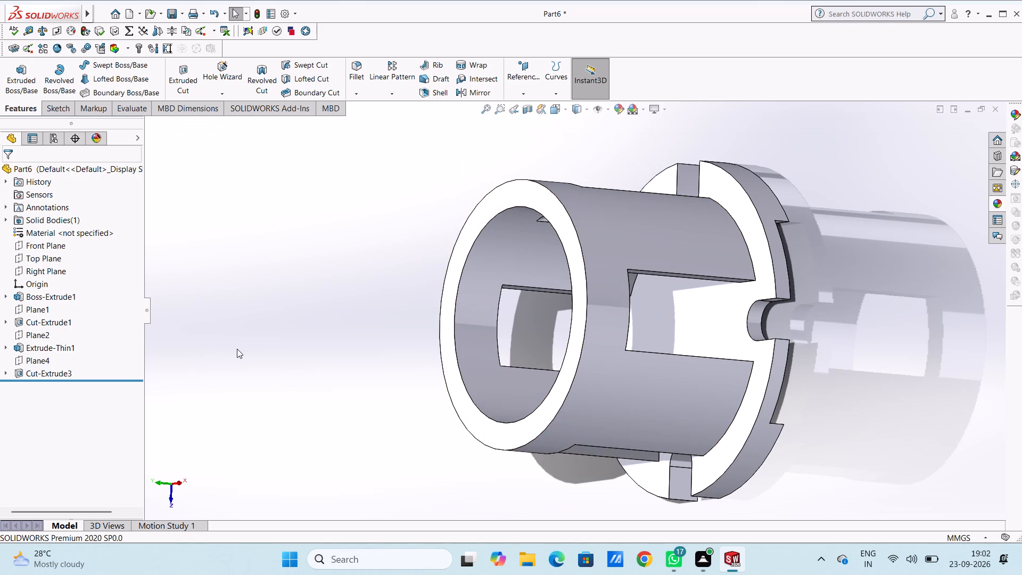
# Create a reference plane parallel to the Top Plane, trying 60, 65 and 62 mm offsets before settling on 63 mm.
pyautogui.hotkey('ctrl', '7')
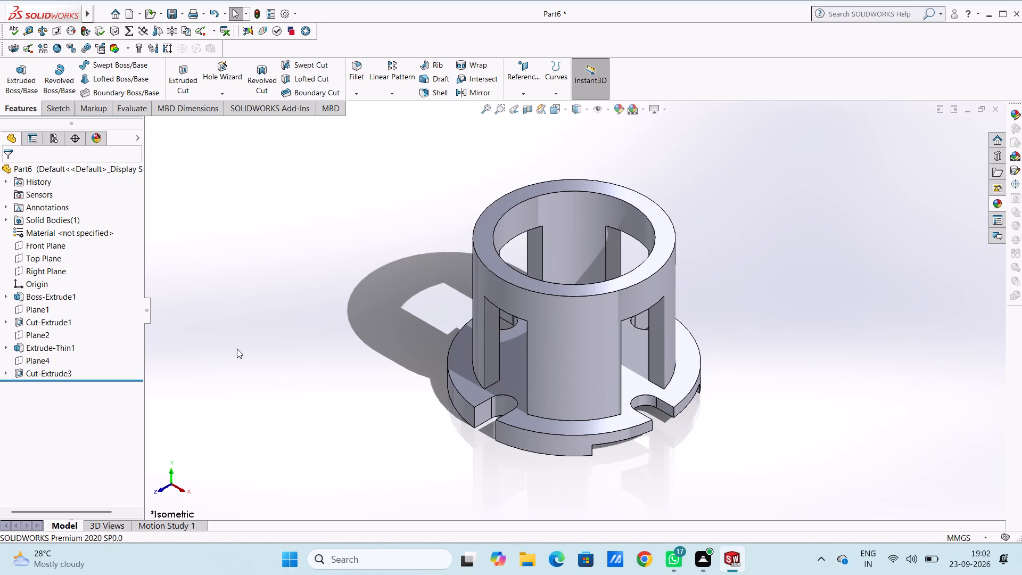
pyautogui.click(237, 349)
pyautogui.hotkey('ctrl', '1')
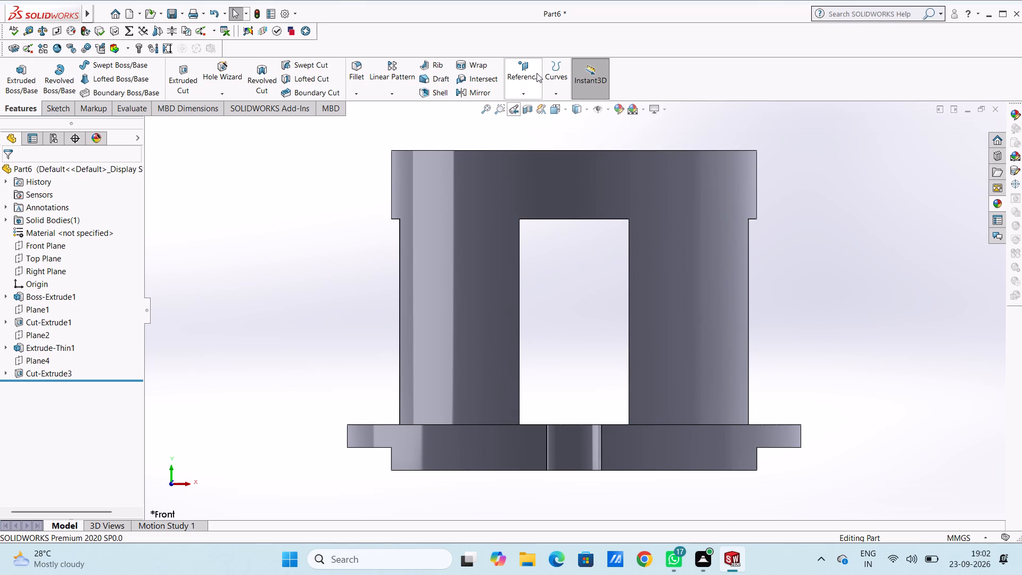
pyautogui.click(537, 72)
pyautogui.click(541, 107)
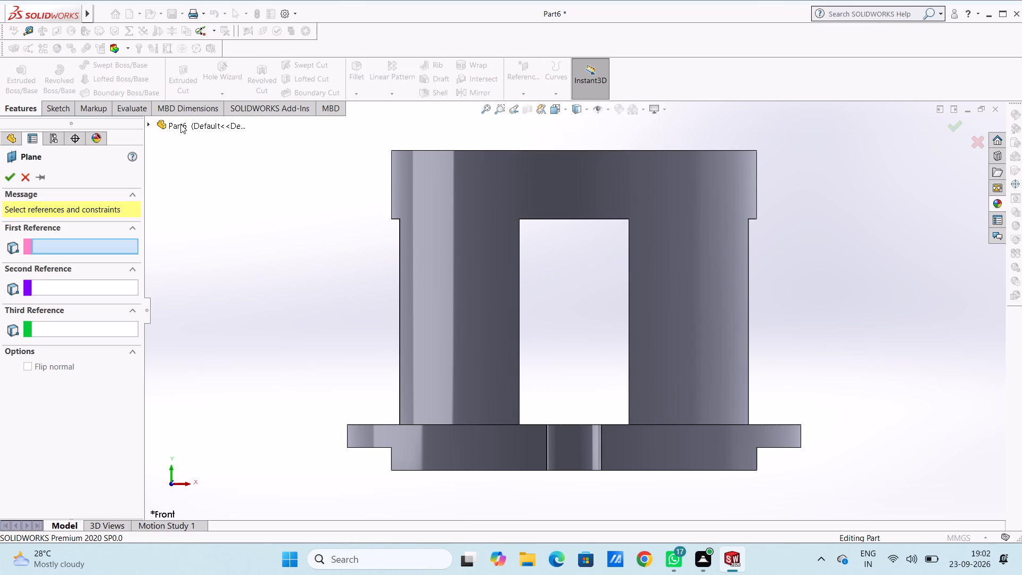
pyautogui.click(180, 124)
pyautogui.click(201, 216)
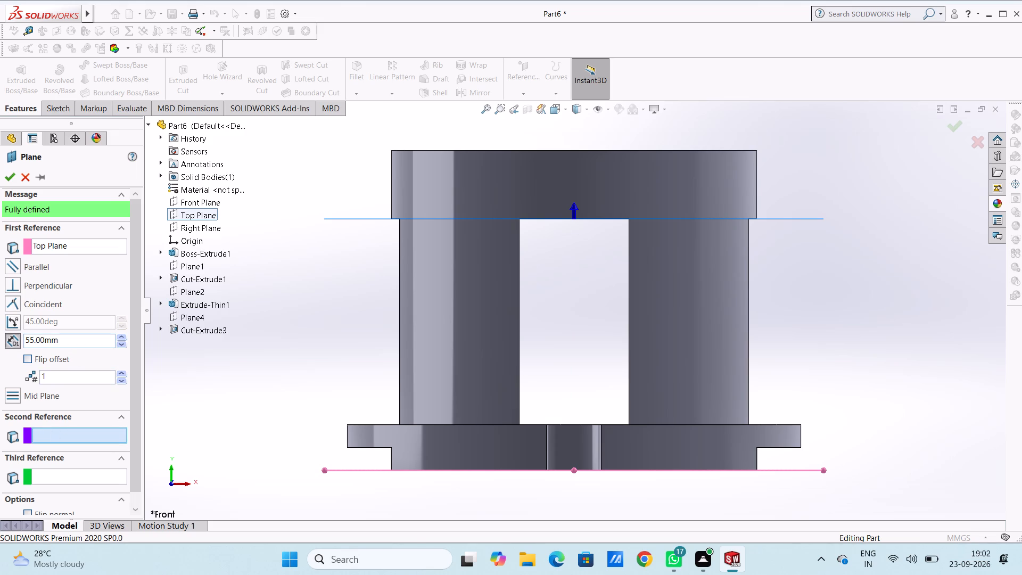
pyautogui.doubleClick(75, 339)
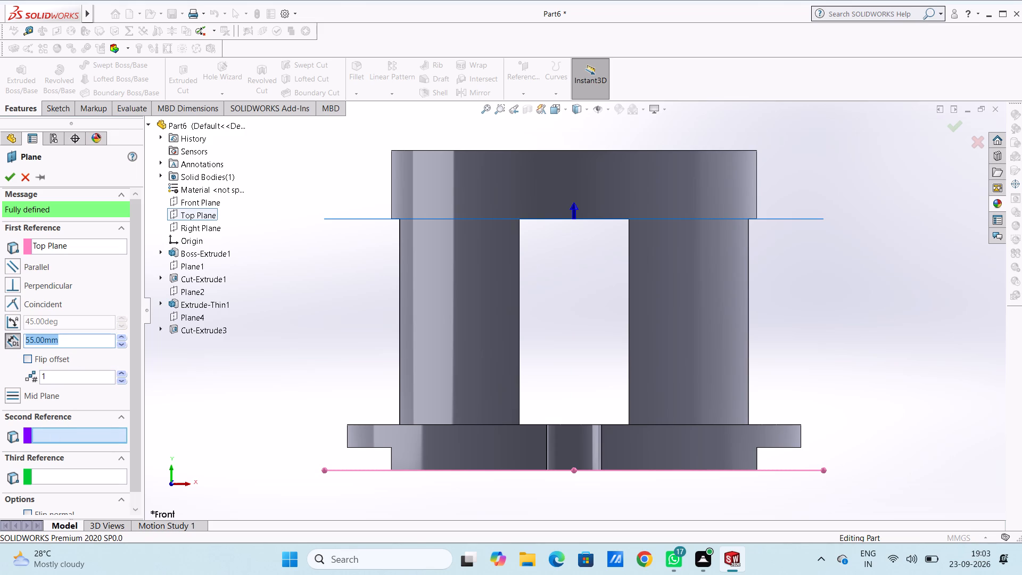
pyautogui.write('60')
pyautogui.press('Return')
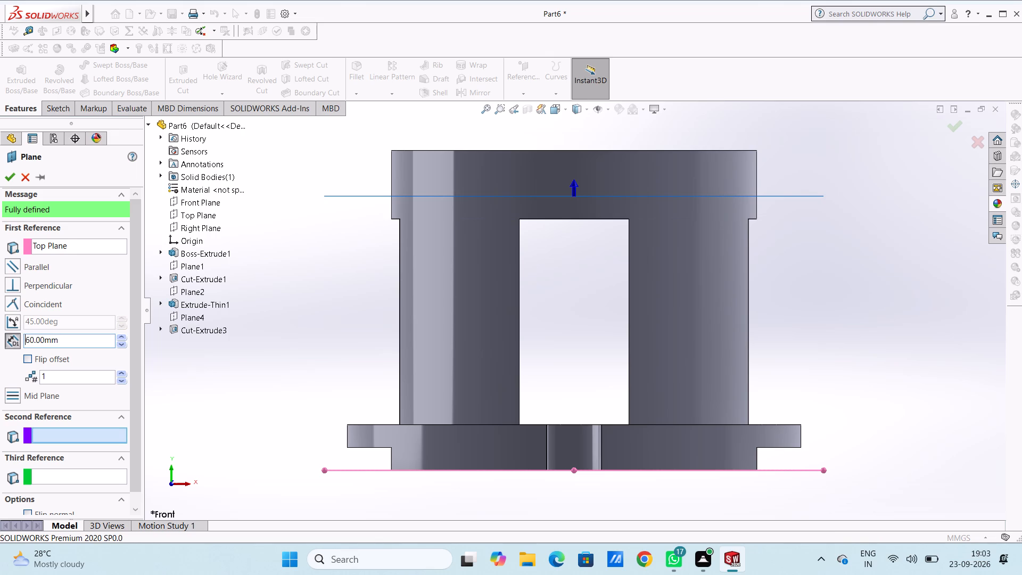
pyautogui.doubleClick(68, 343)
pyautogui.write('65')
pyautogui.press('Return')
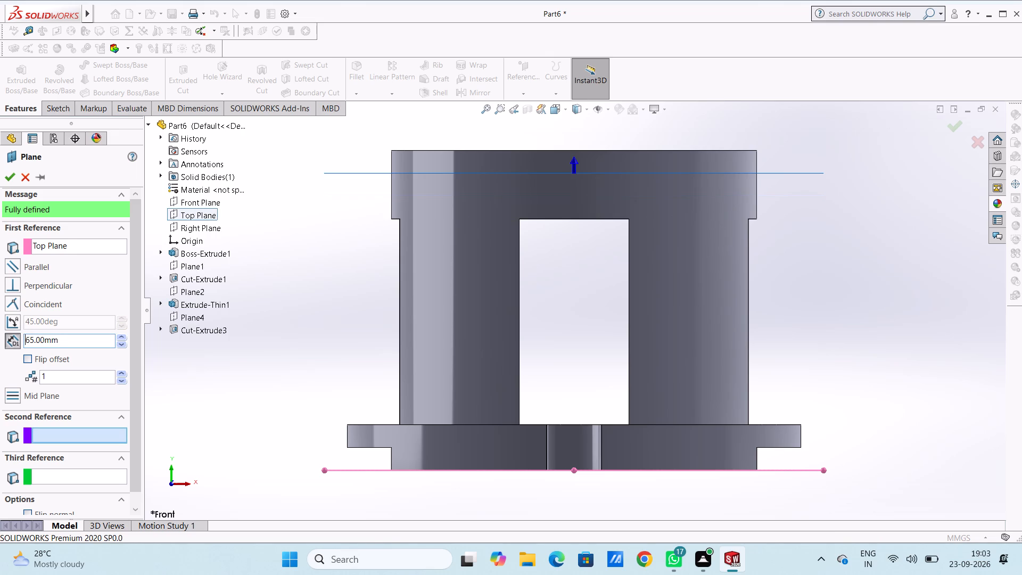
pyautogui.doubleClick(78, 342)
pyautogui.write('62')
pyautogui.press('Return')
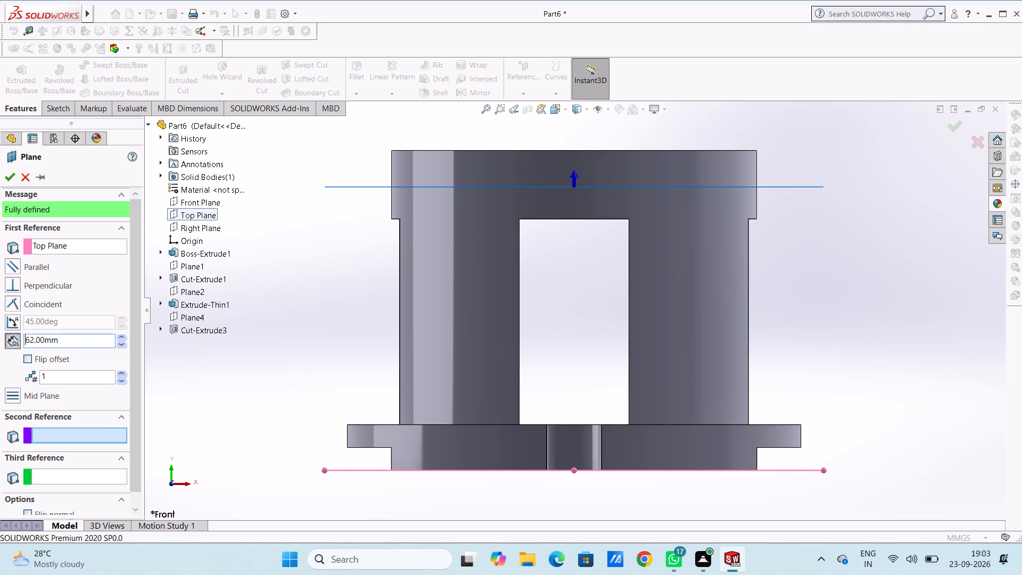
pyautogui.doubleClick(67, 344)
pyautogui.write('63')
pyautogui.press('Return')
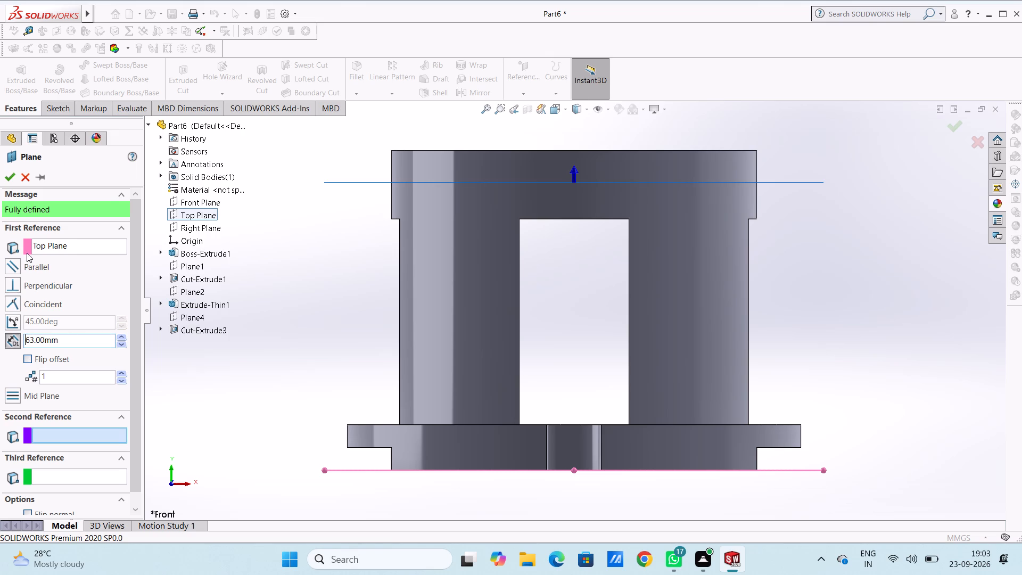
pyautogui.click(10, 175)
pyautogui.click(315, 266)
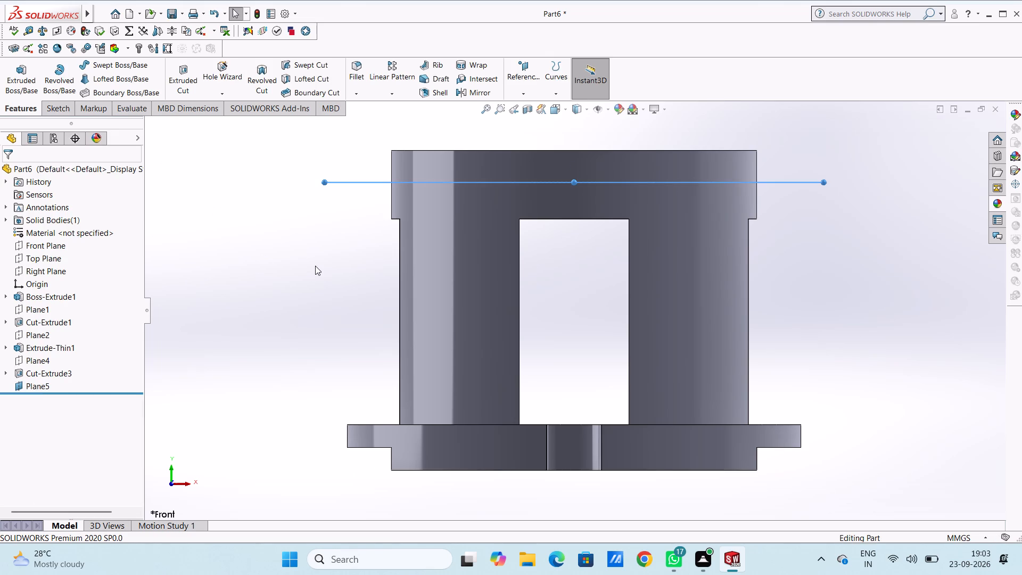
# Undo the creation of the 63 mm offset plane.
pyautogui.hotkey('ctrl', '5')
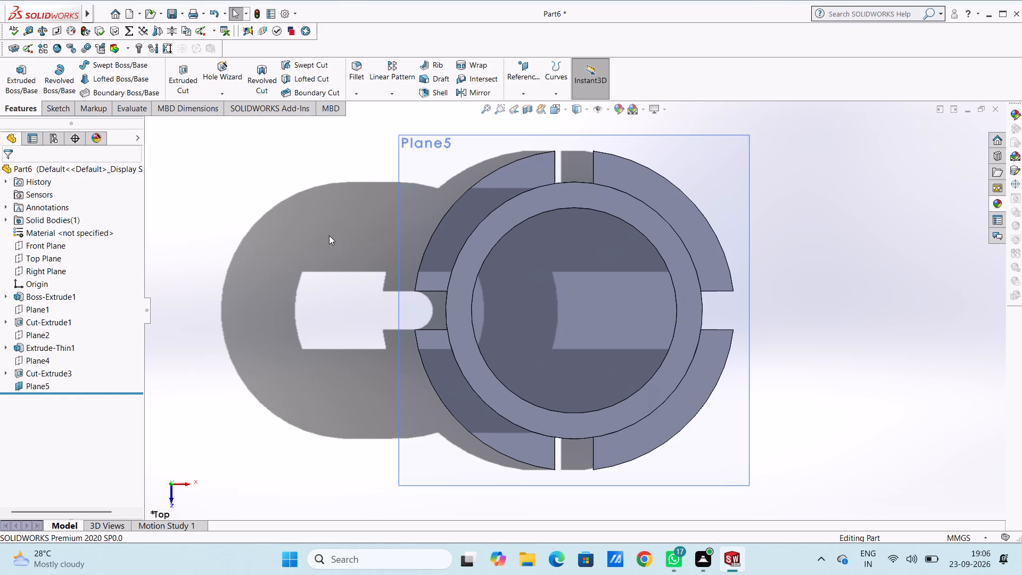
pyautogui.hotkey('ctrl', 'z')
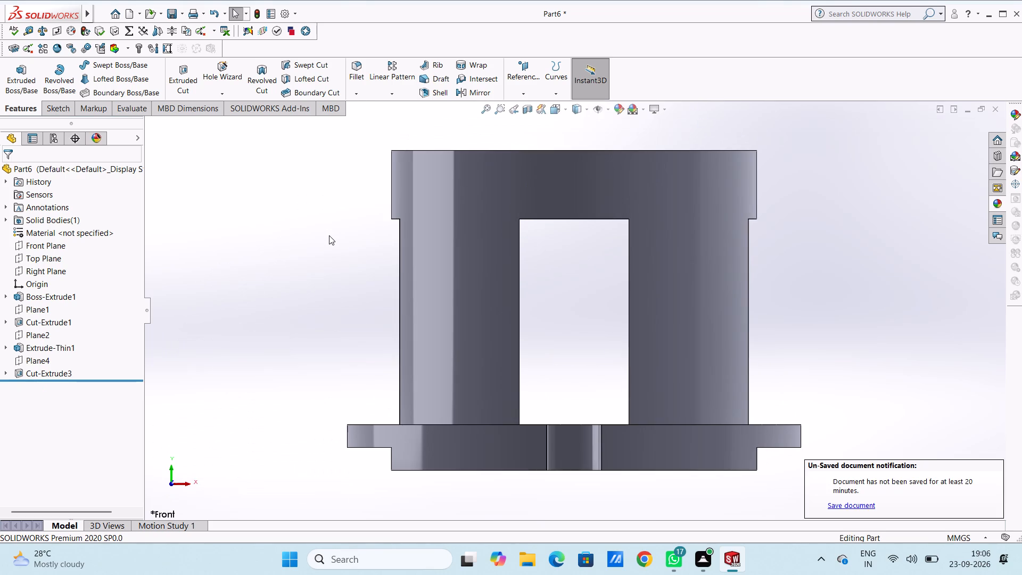
# Create a reference plane from the Front Plane with a 0 mm offset.
pyautogui.scroll(2, 329, 235)
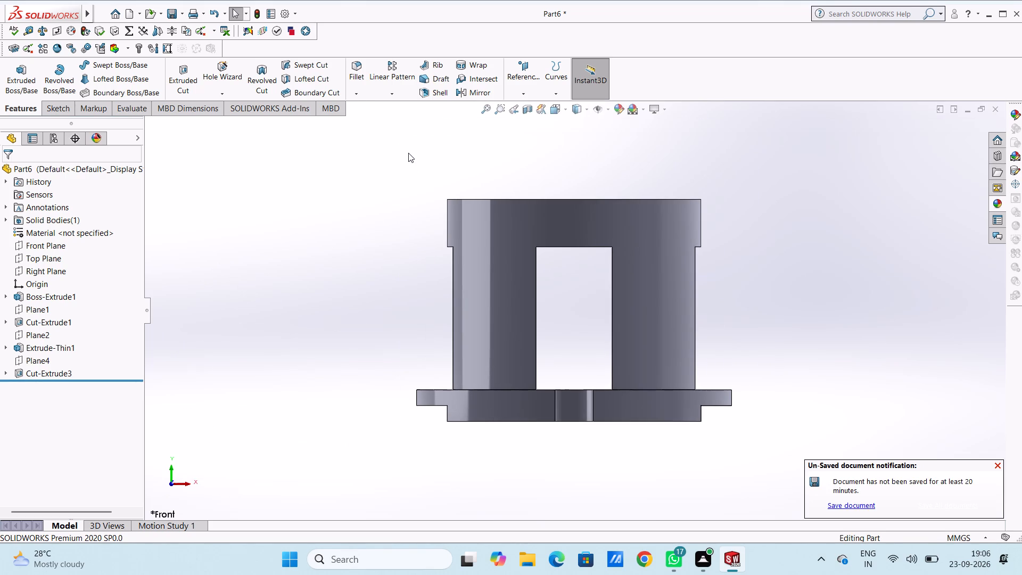
pyautogui.click(525, 68)
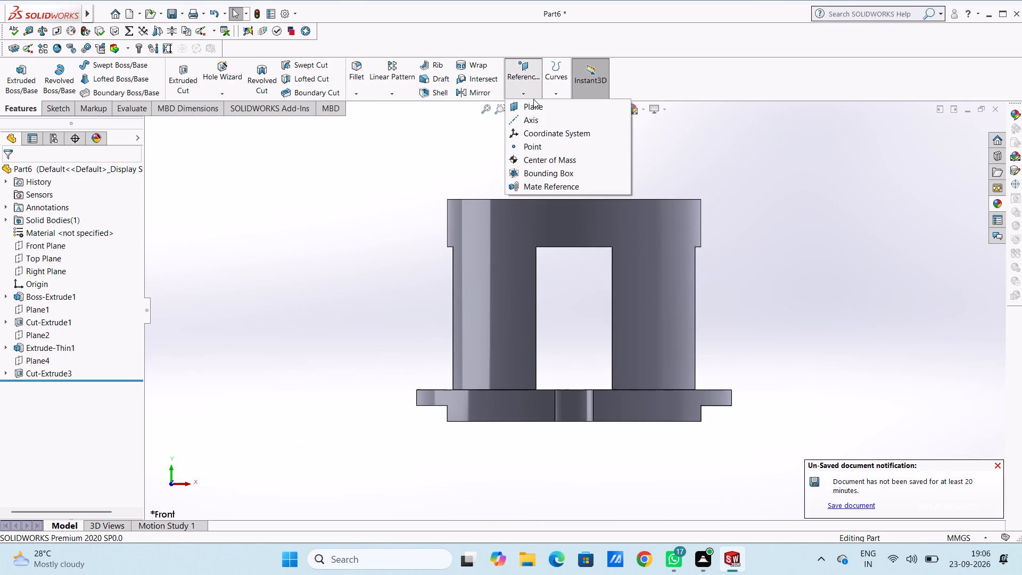
pyautogui.click(534, 104)
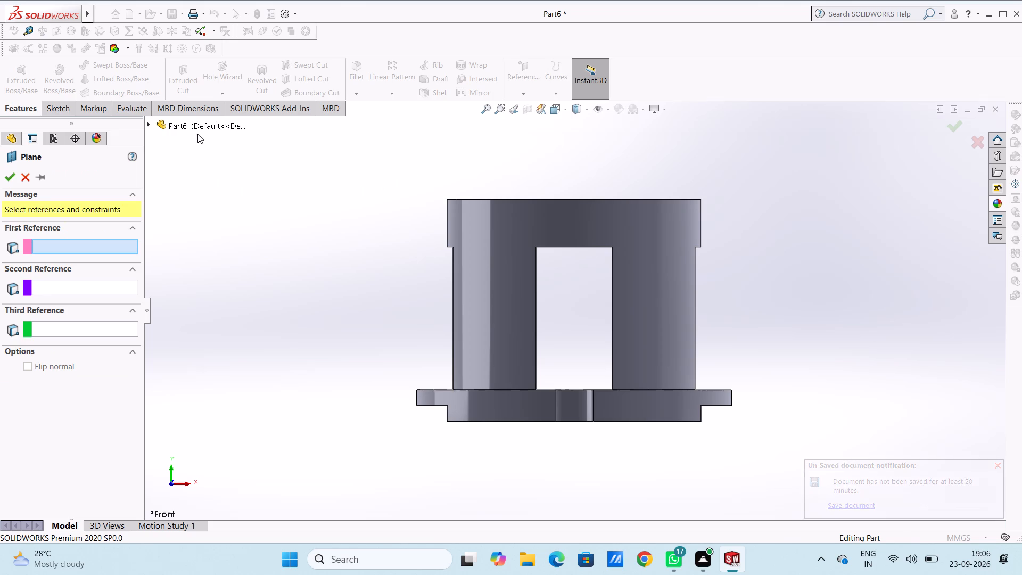
pyautogui.click(199, 127)
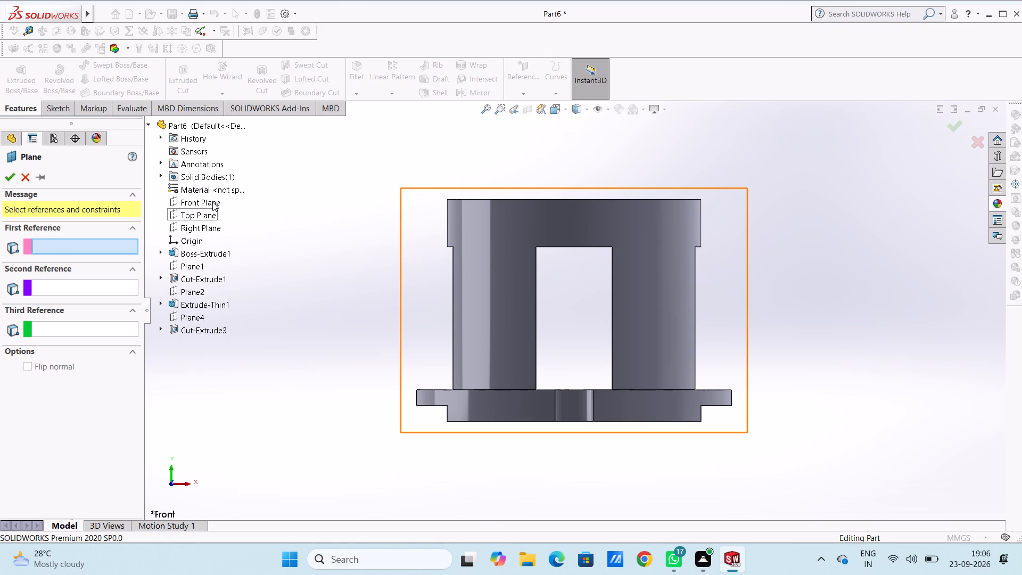
pyautogui.click(212, 202)
pyautogui.moveTo(337, 166); pyautogui.dragTo(334, 254, button='middle')
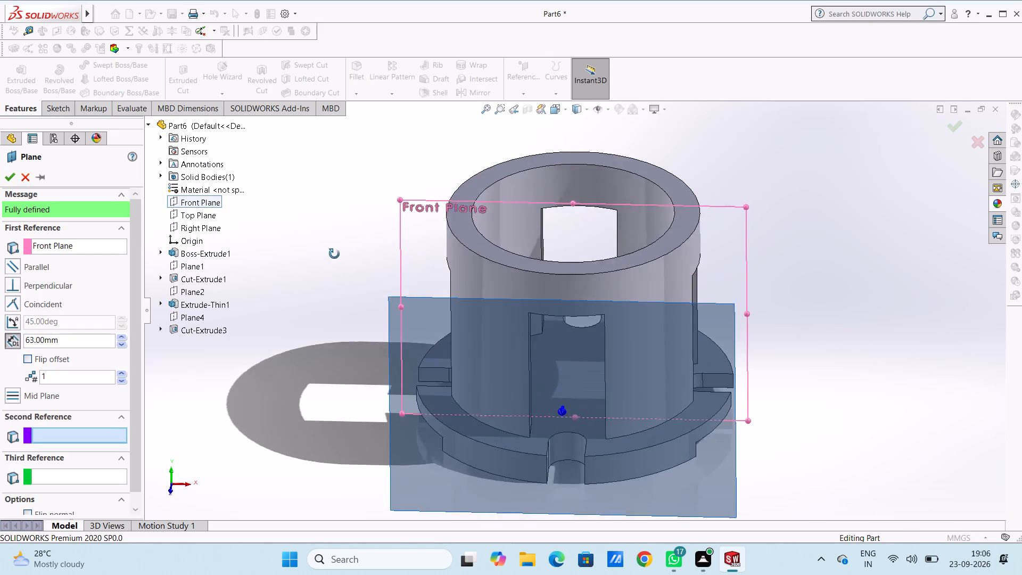
pyautogui.moveTo(334, 254); pyautogui.dragTo(334, 376, button='middle')
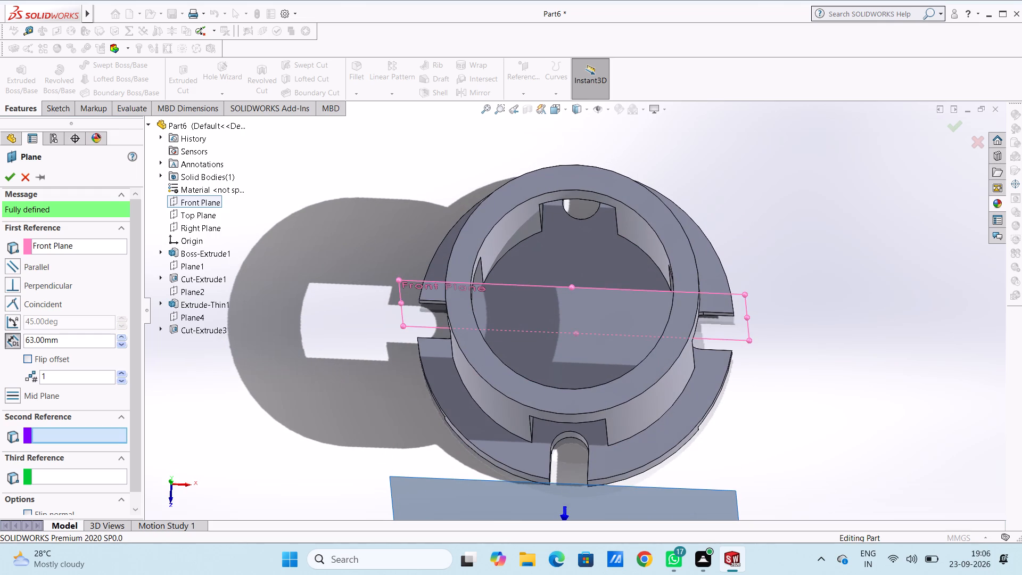
pyautogui.doubleClick(91, 341)
pyautogui.press('0')
pyautogui.press('Return')
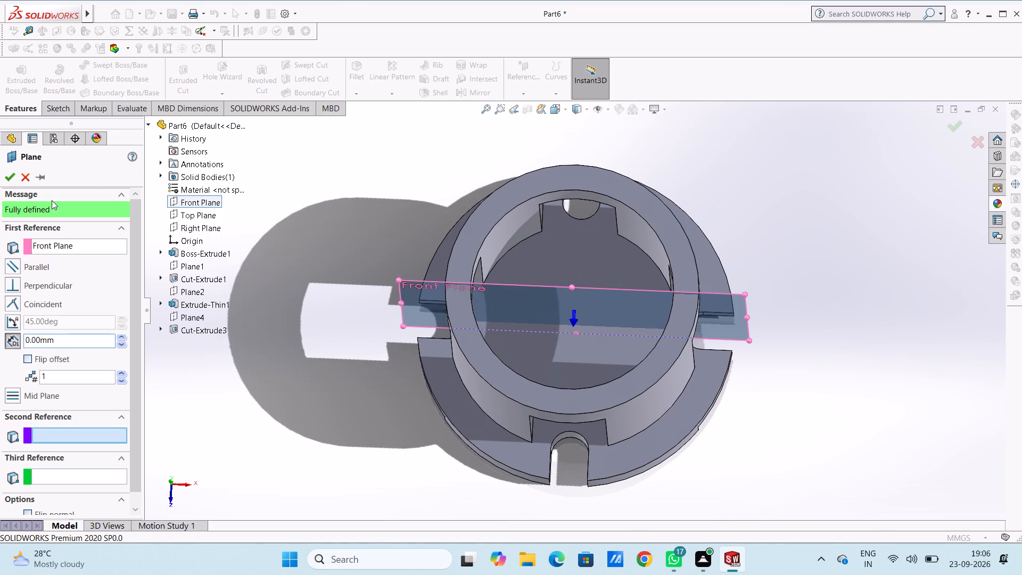
pyautogui.click(12, 176)
pyautogui.click(314, 283)
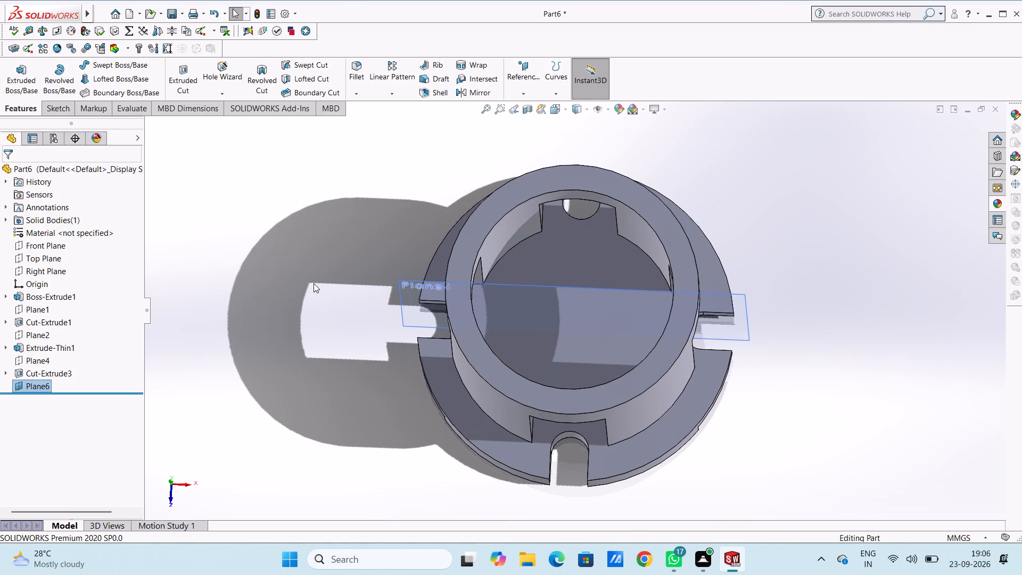
# Start a sketch on Plane6 and draw a horizontal line about 80 mm long across the tube's upper band at mid-height.
pyautogui.hotkey('ctrl', '1')
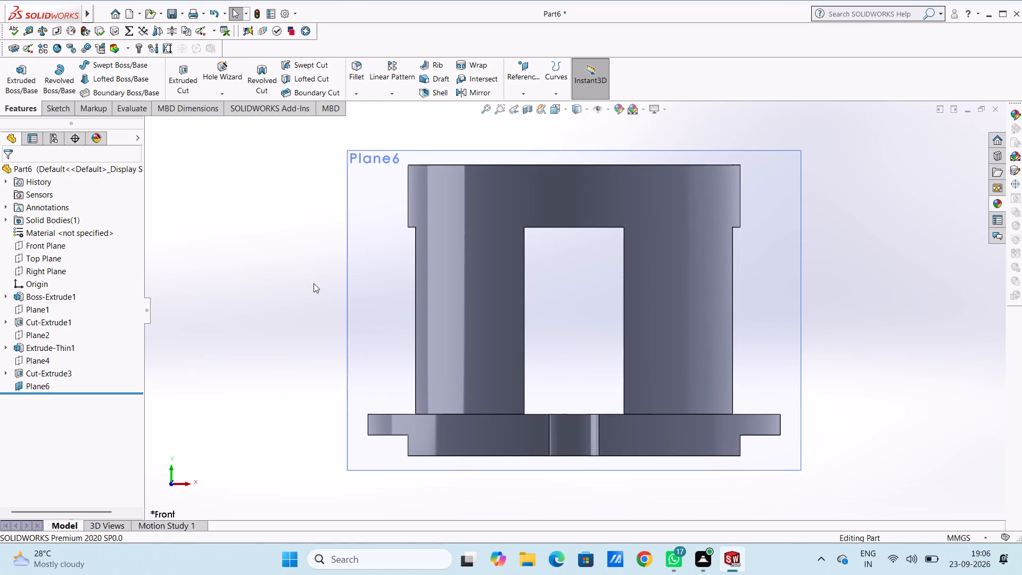
pyautogui.click(373, 280)
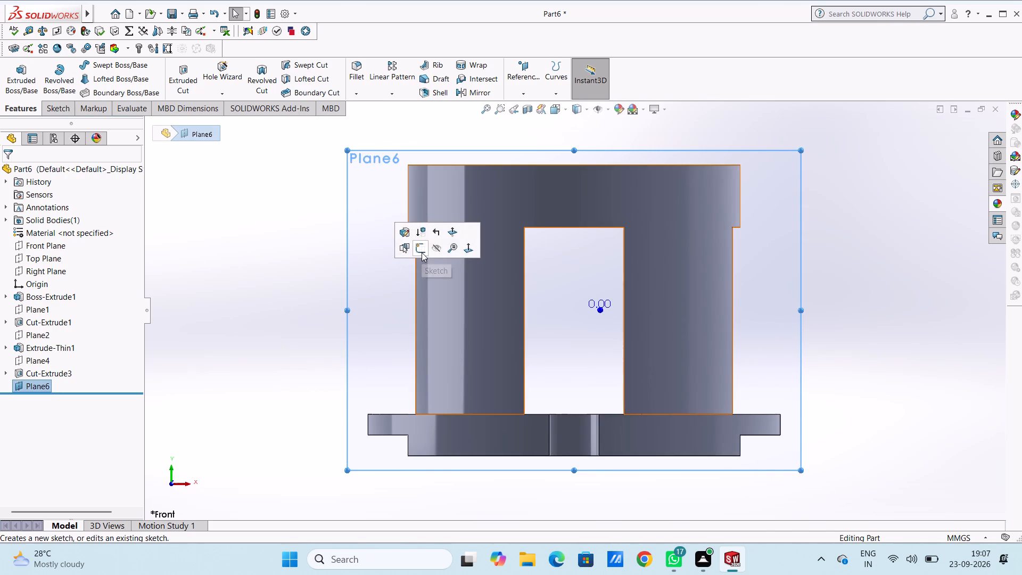
pyautogui.click(422, 252)
pyautogui.click(316, 258)
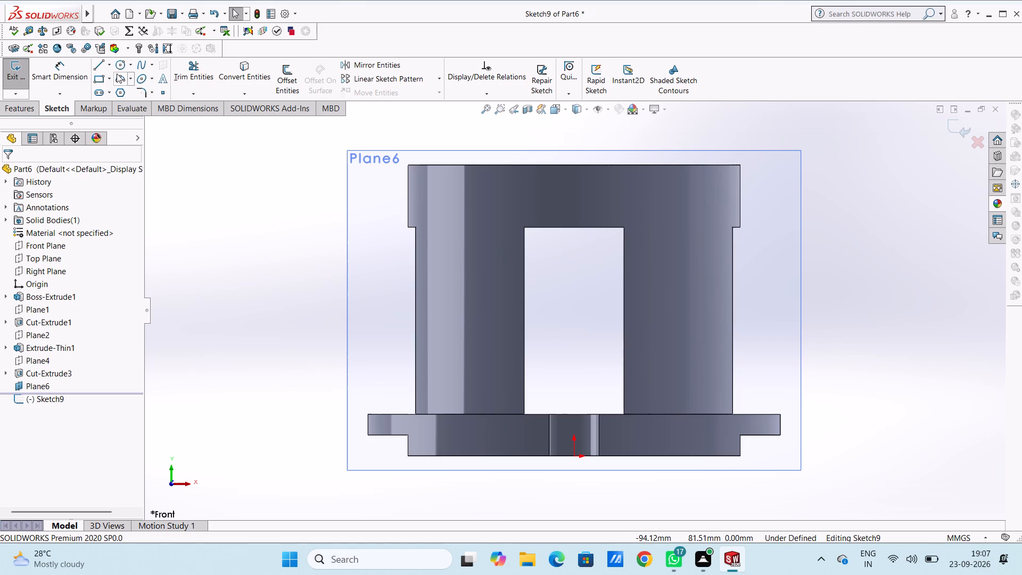
pyautogui.click(101, 65)
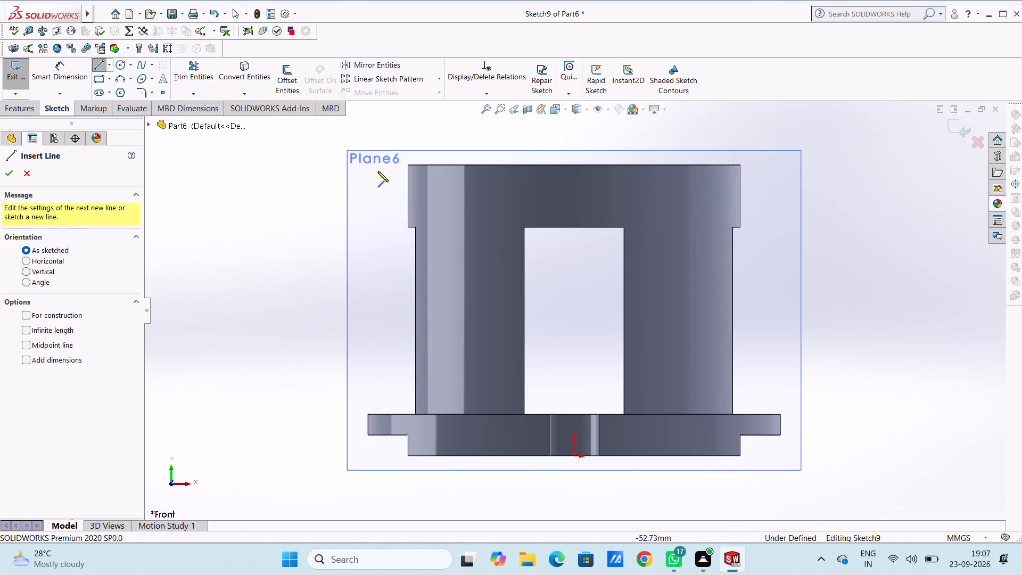
pyautogui.click(406, 196)
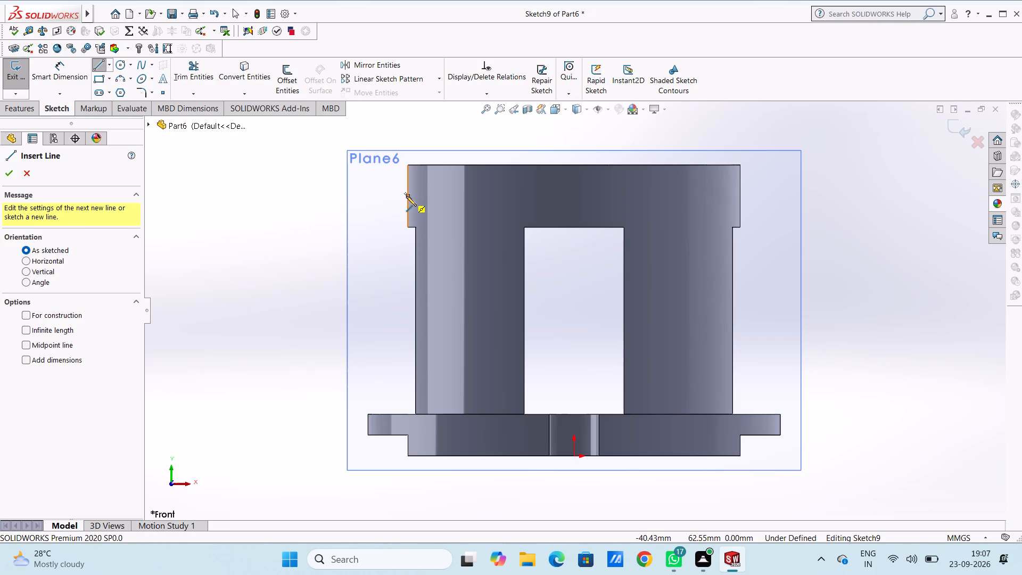
pyautogui.click(742, 196)
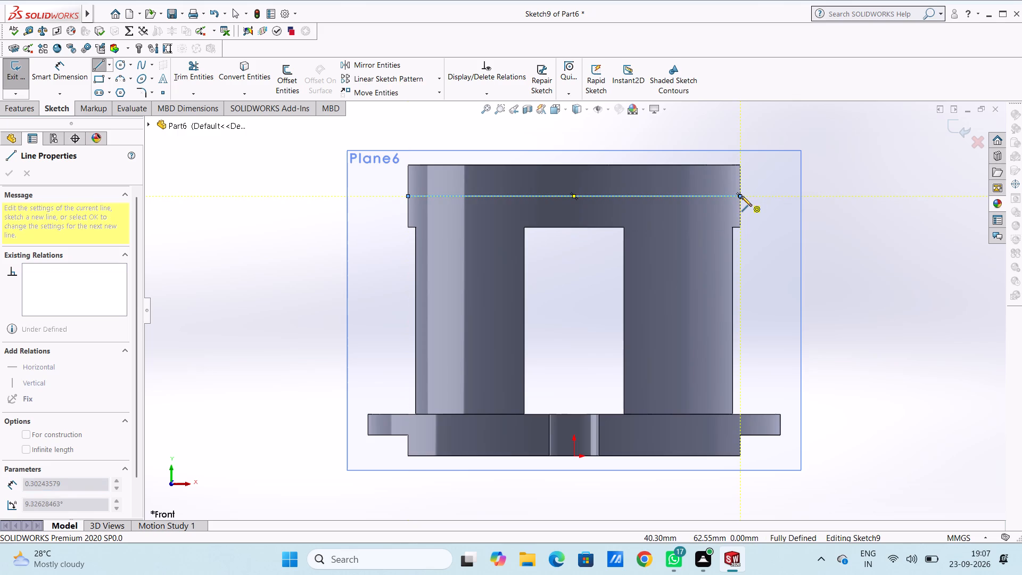
pyautogui.press('Escape')
pyautogui.press('Escape')
pyautogui.press('Escape')
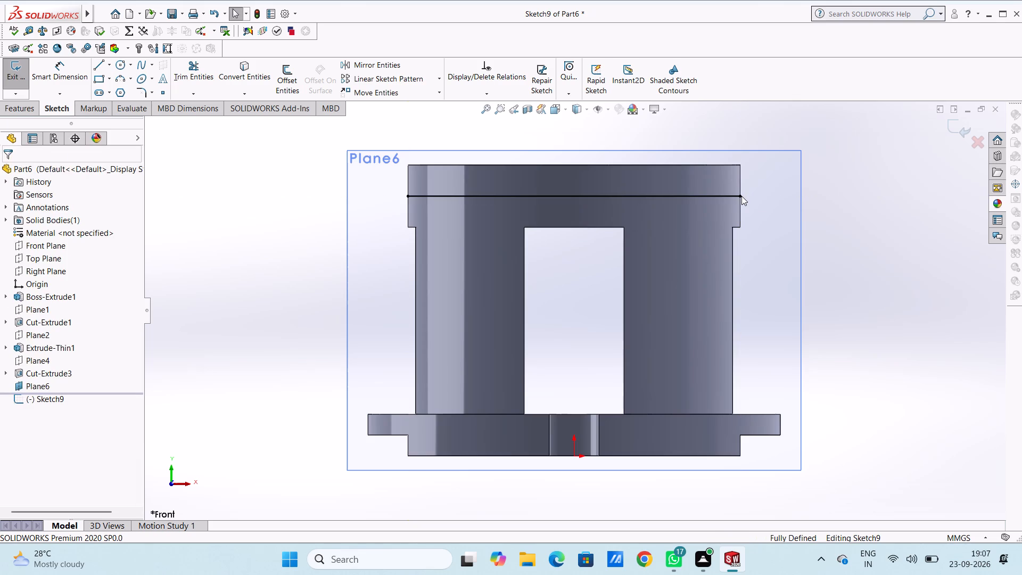
# Draw a circle of 2 mm radius centred on the horizontal line, about 30 mm to the negative-X side of the origin.
pyautogui.scroll(-1, 547, 237)
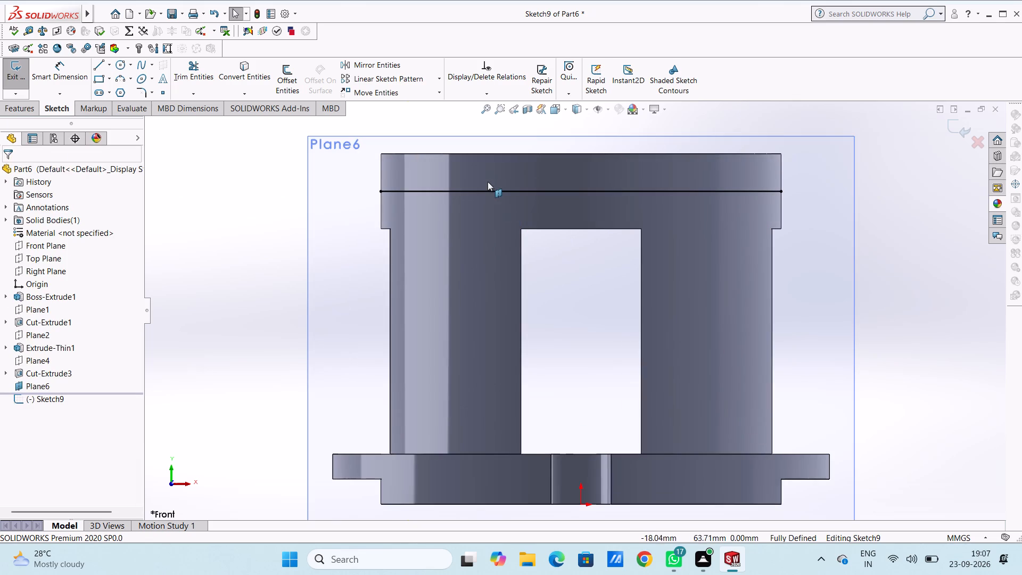
pyautogui.scroll(-2, 487, 182)
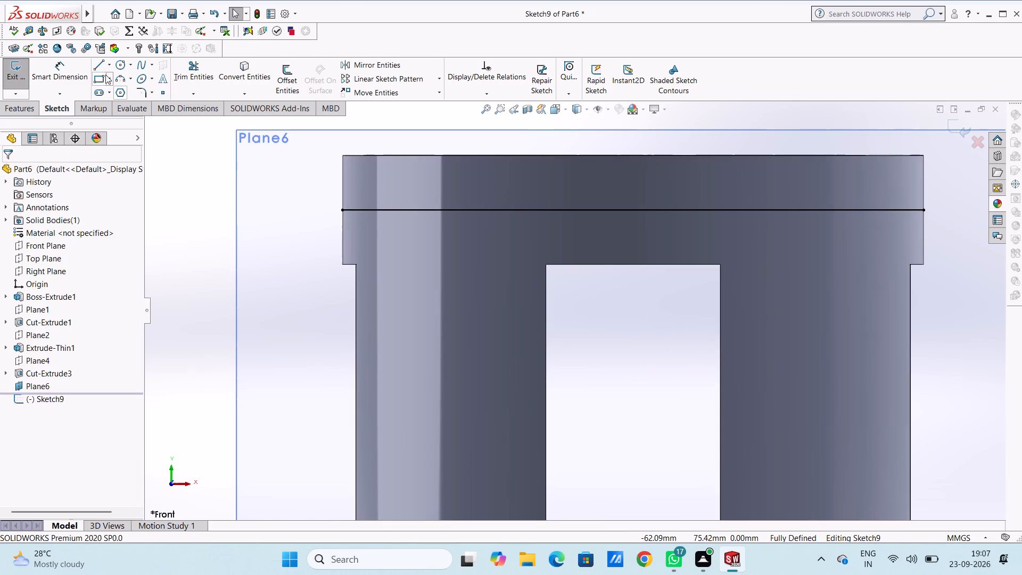
pyautogui.click(120, 67)
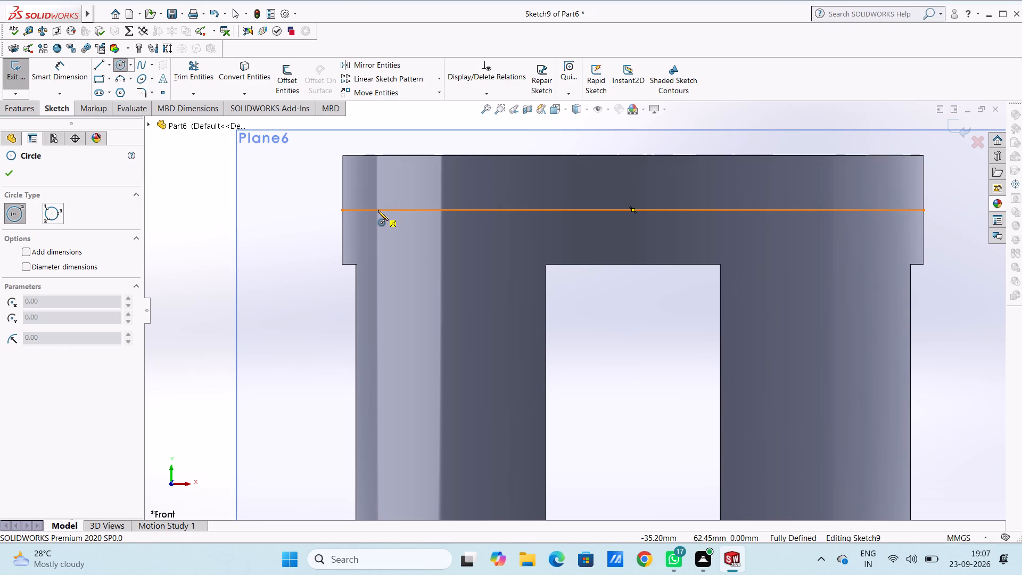
pyautogui.click(412, 209)
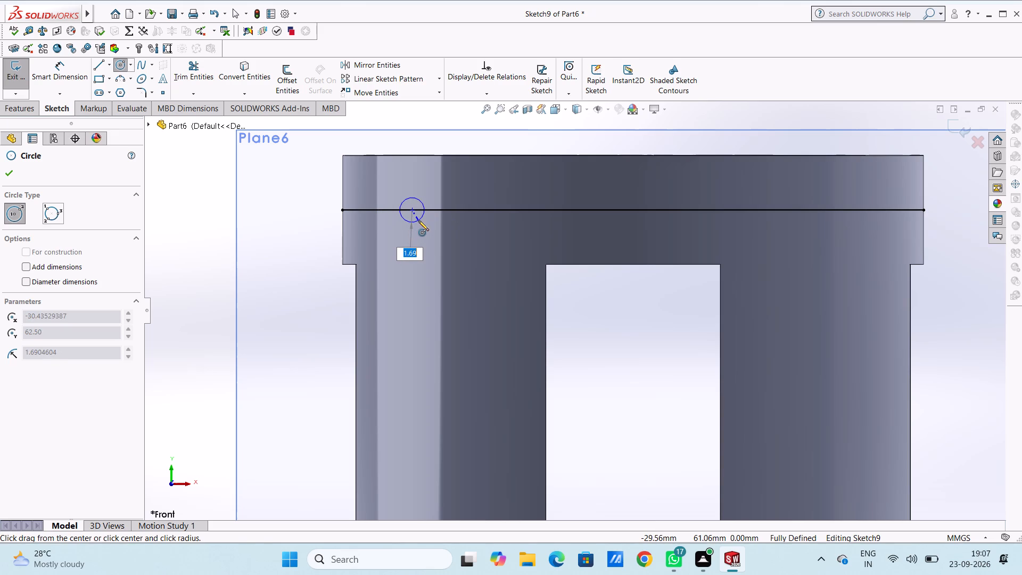
pyautogui.press('2')
pyautogui.press('Return')
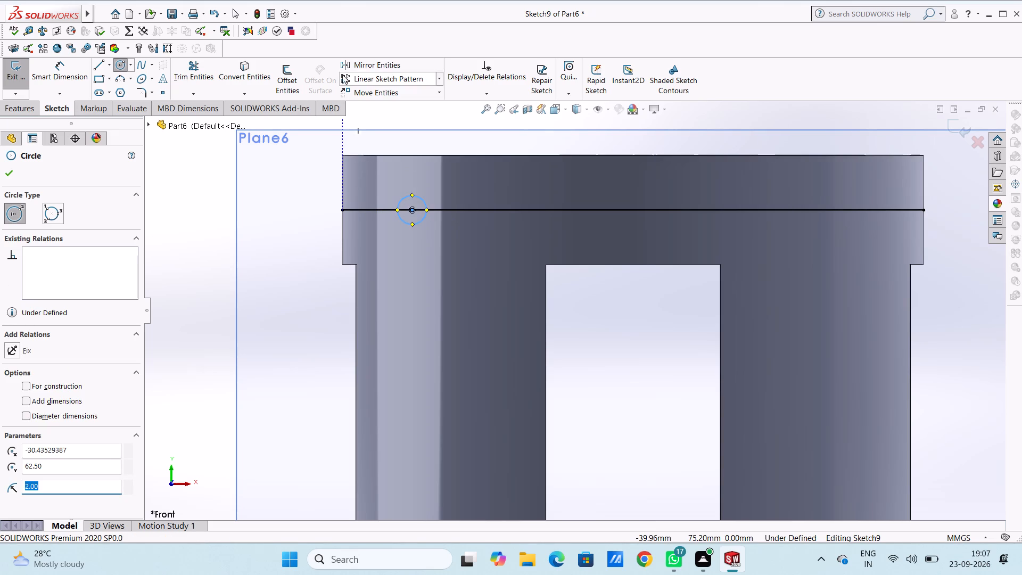
# Dimension the small circle in the tube's upper band with a 4 mm diameter.
pyautogui.click(59, 75)
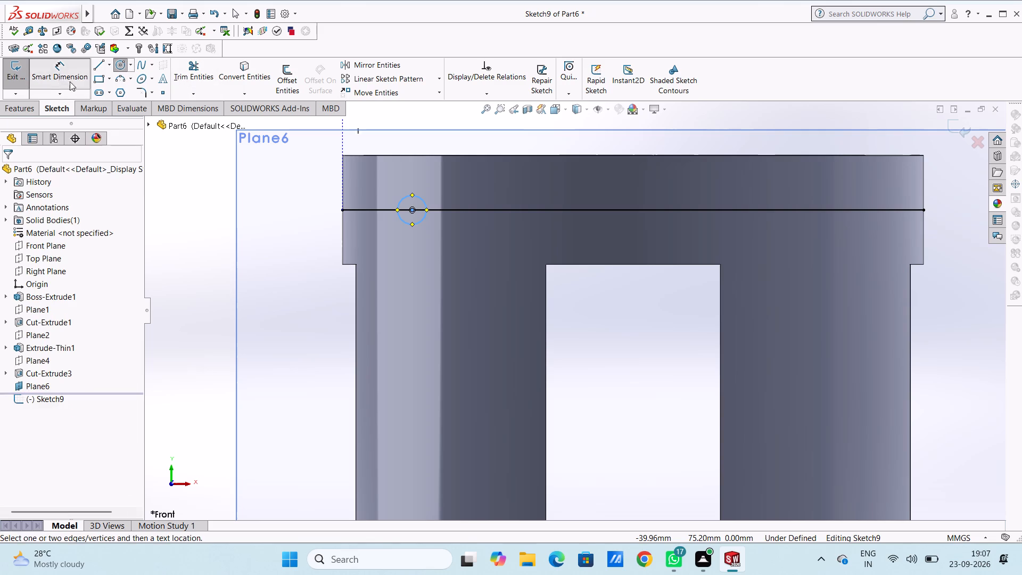
pyautogui.click(415, 225)
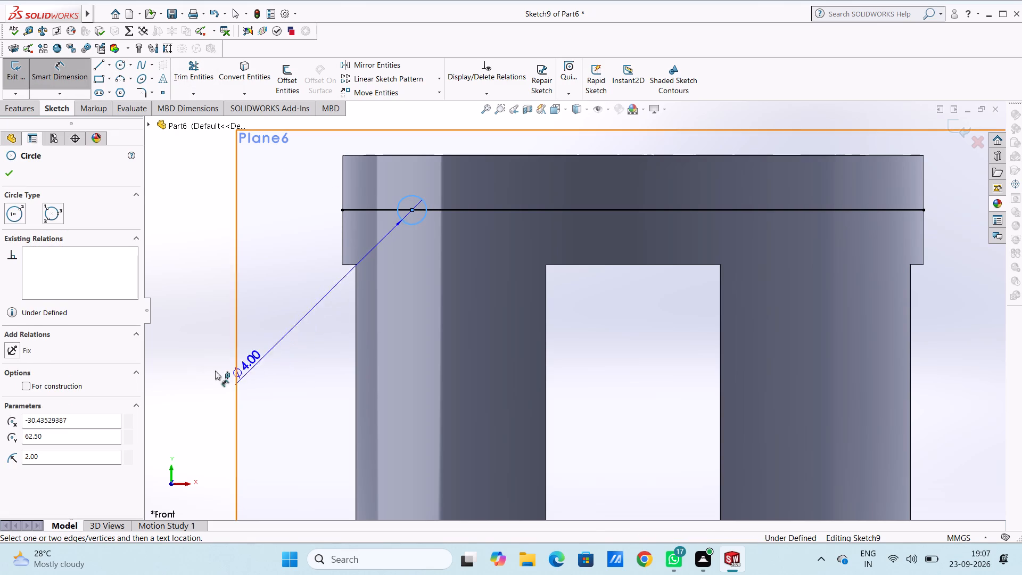
pyautogui.click(197, 371)
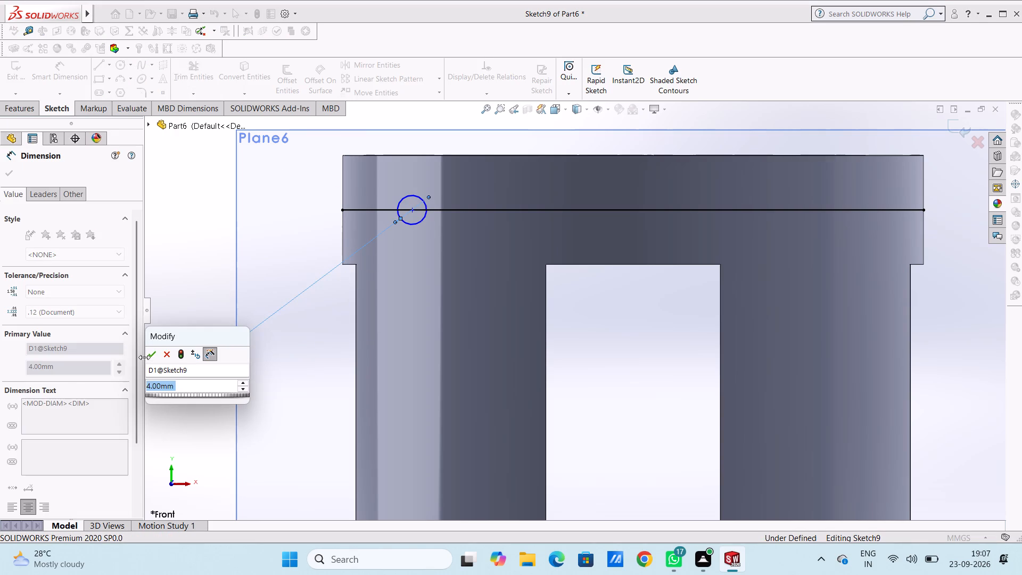
pyautogui.click(151, 357)
pyautogui.click(178, 300)
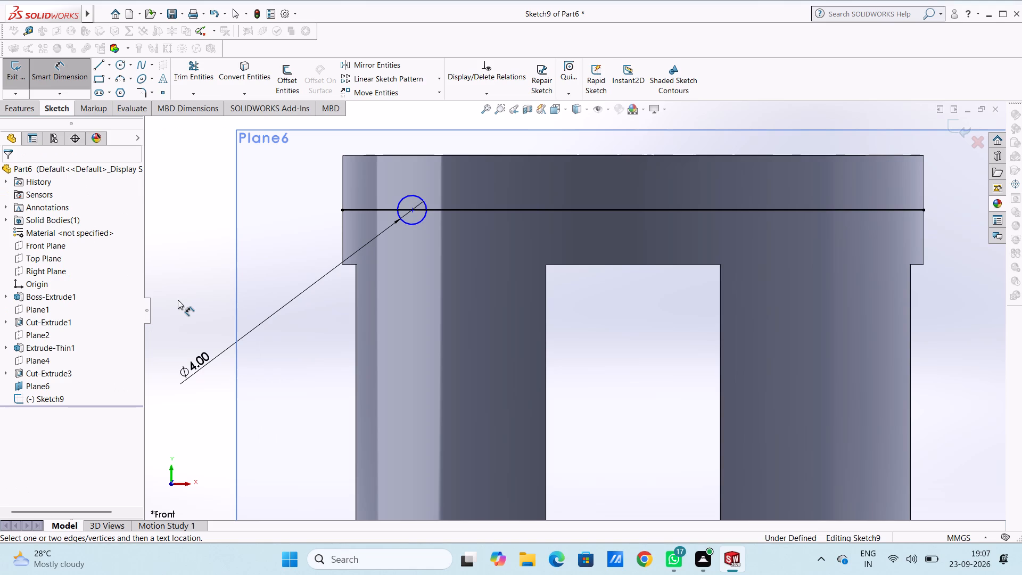
pyautogui.press('Escape')
pyautogui.press('Escape')
pyautogui.press('Escape')
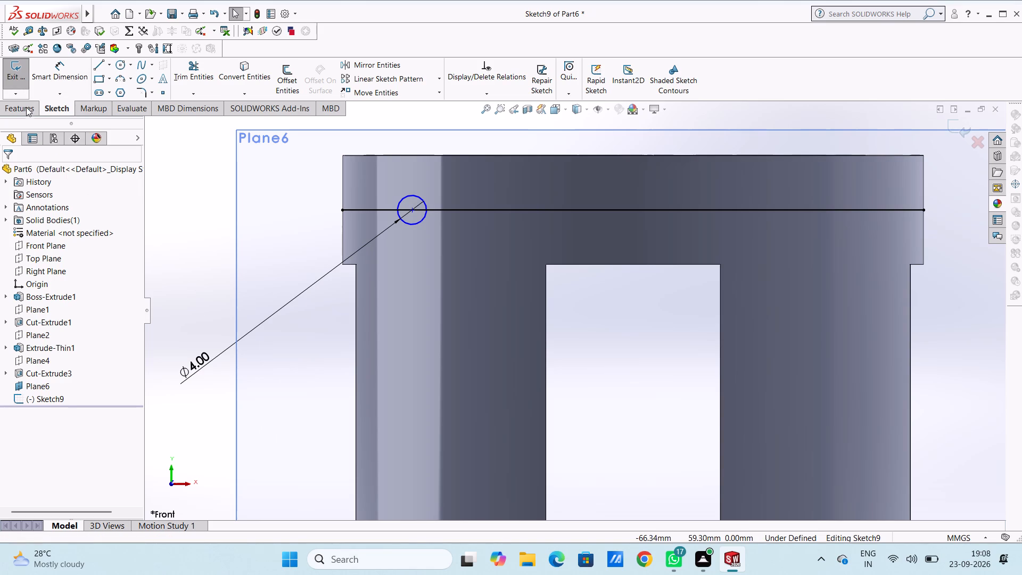
# Pattern the 4 mm circle linearly along the X-axis with 7 instances at 10 mm spacing.
pyautogui.scroll(2, 27, 110)
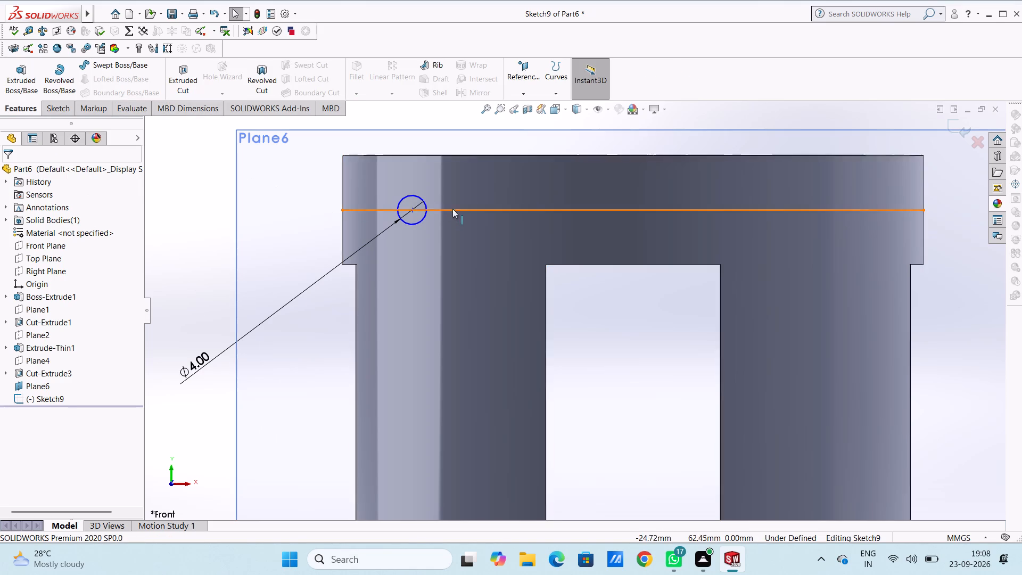
pyautogui.click(405, 201)
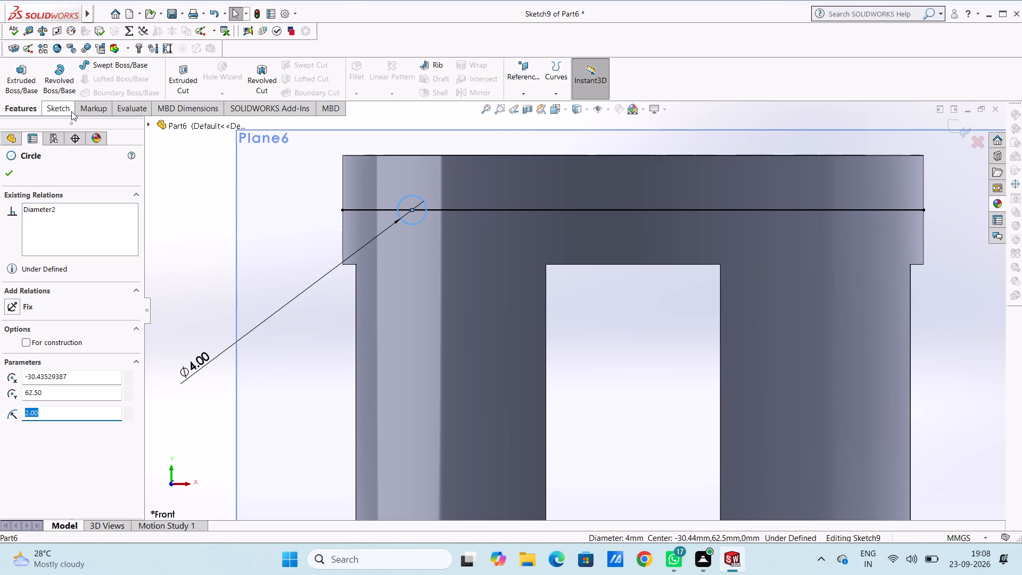
pyautogui.click(69, 111)
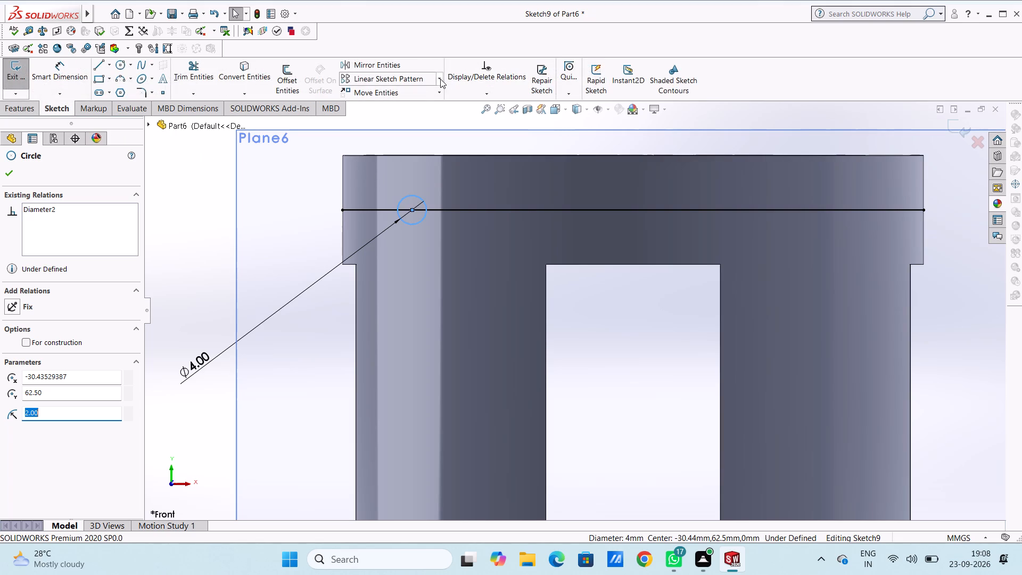
pyautogui.click(440, 79)
pyautogui.click(426, 96)
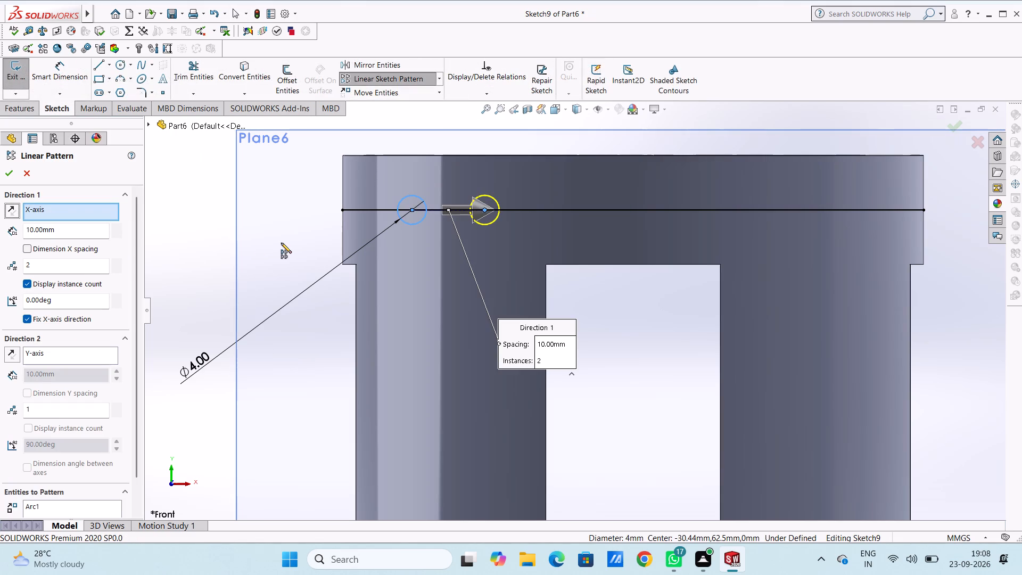
pyautogui.doubleClick(68, 265)
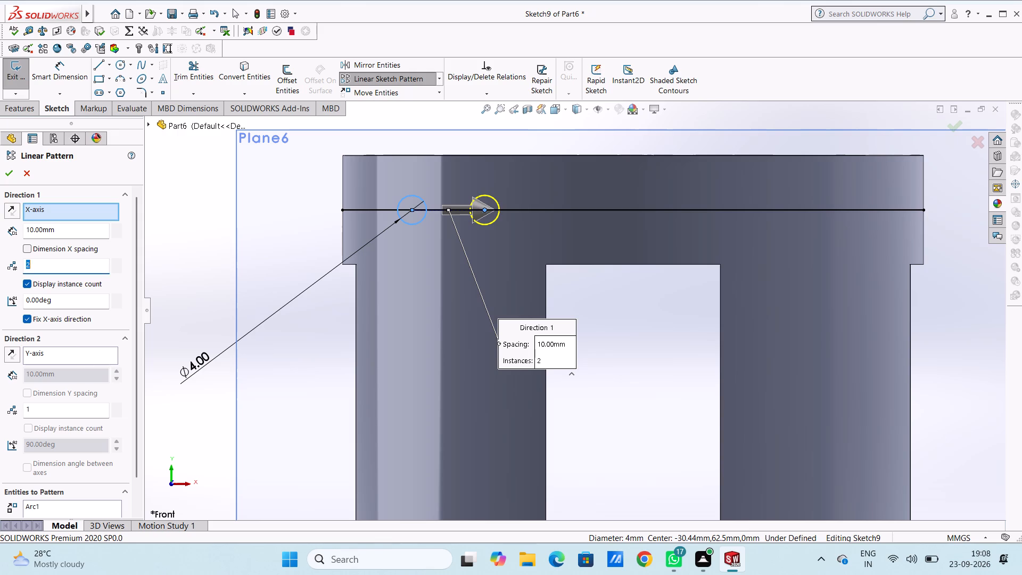
pyautogui.press('6')
pyautogui.press('Return')
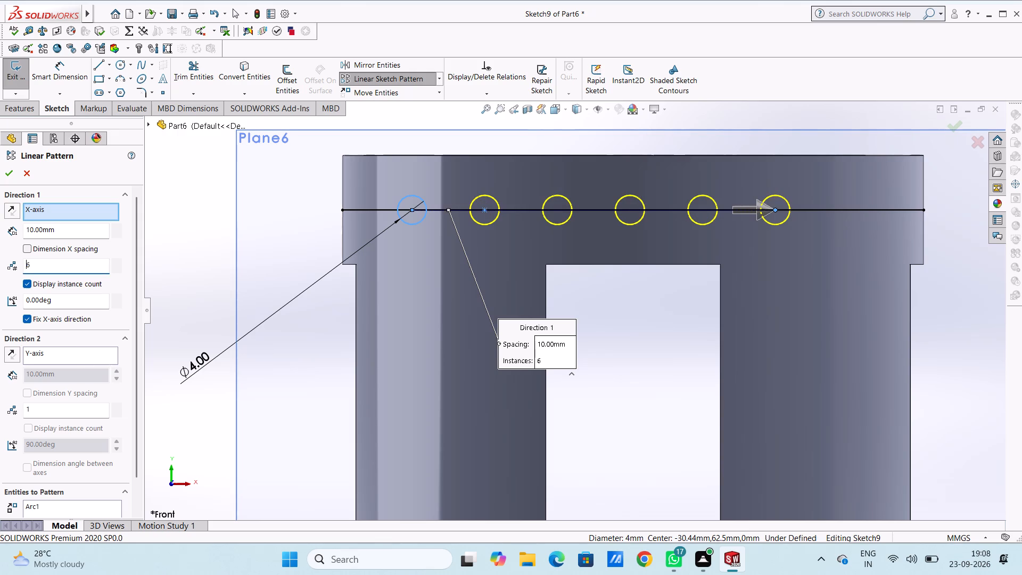
pyautogui.doubleClick(62, 267)
pyautogui.press('8')
pyautogui.press('Return')
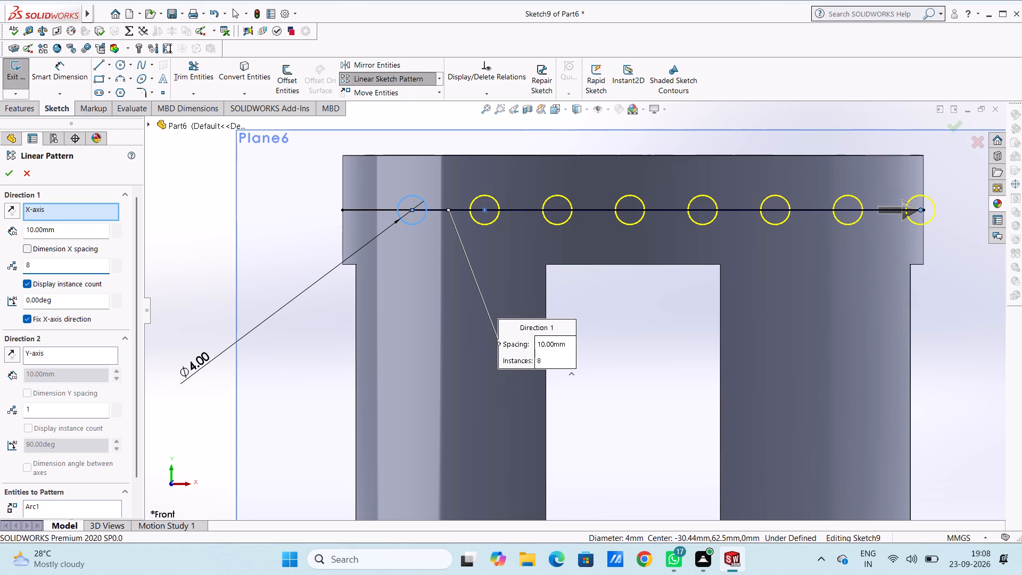
pyautogui.click(61, 268)
pyautogui.click(61, 268)
pyautogui.press('7')
pyautogui.press('Return')
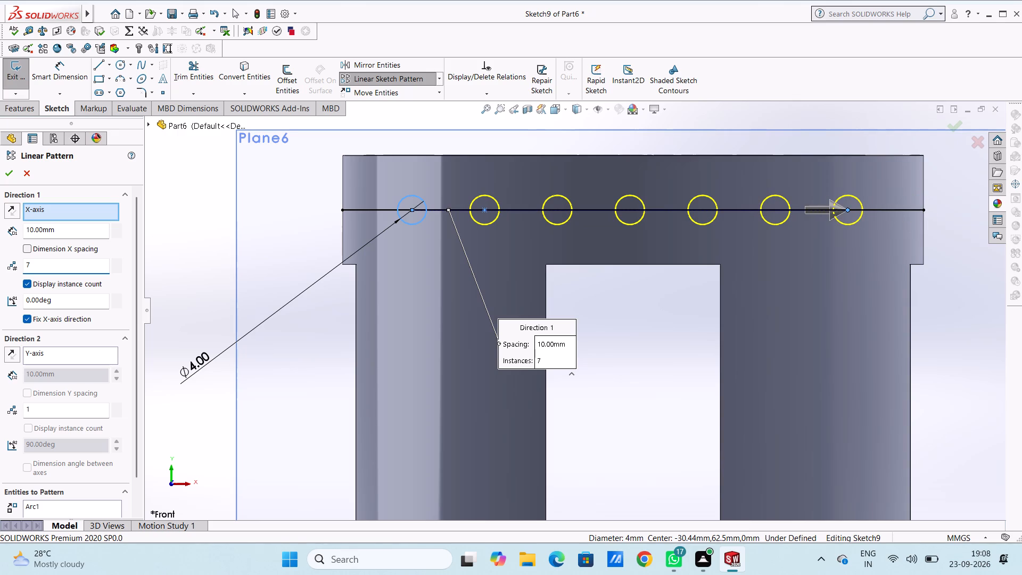
pyautogui.click(6, 174)
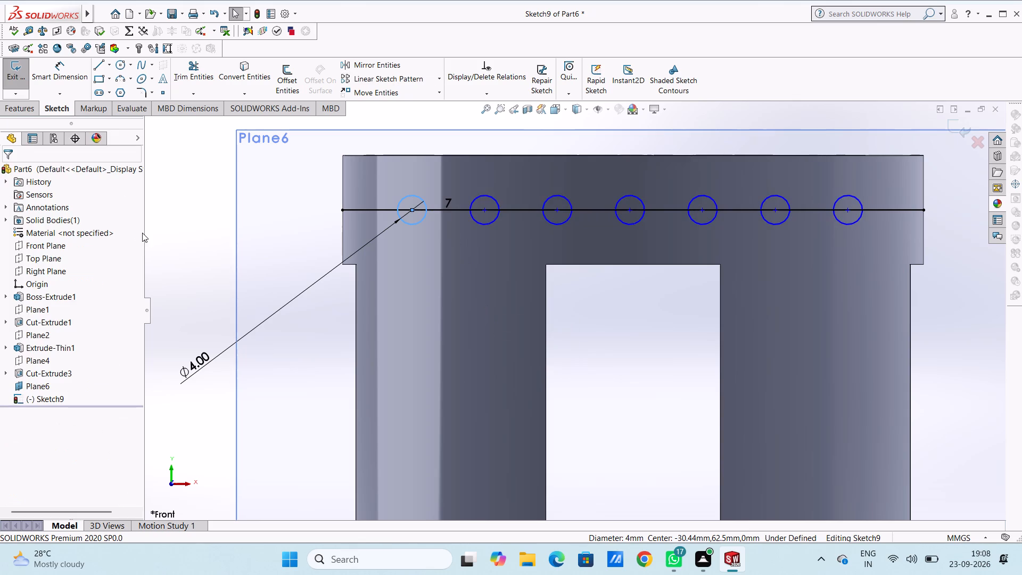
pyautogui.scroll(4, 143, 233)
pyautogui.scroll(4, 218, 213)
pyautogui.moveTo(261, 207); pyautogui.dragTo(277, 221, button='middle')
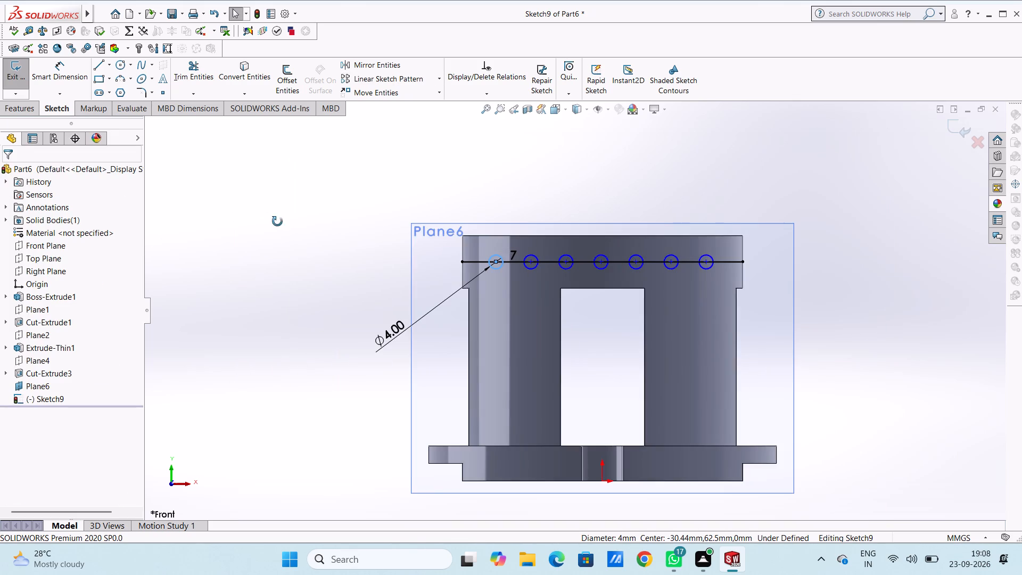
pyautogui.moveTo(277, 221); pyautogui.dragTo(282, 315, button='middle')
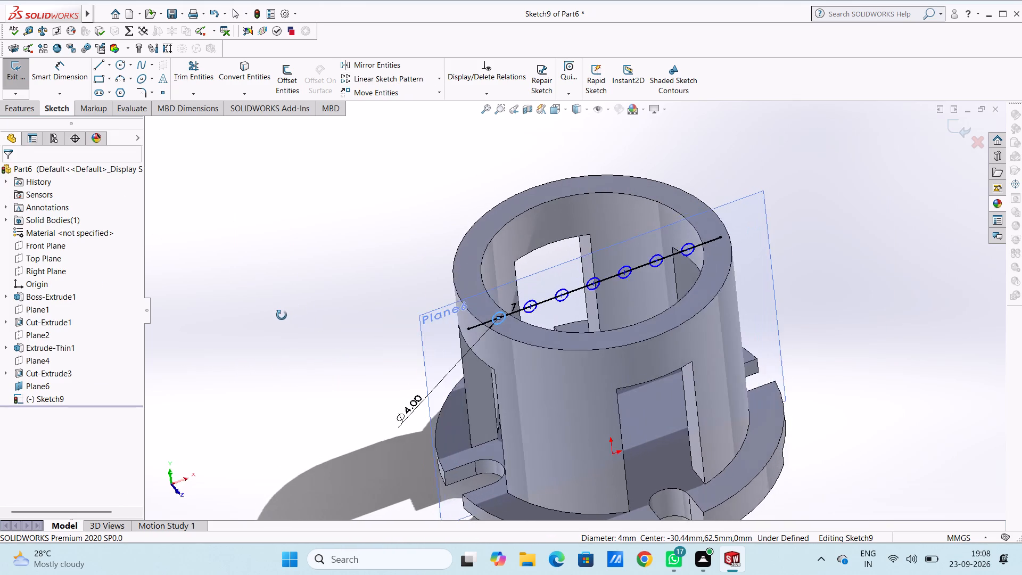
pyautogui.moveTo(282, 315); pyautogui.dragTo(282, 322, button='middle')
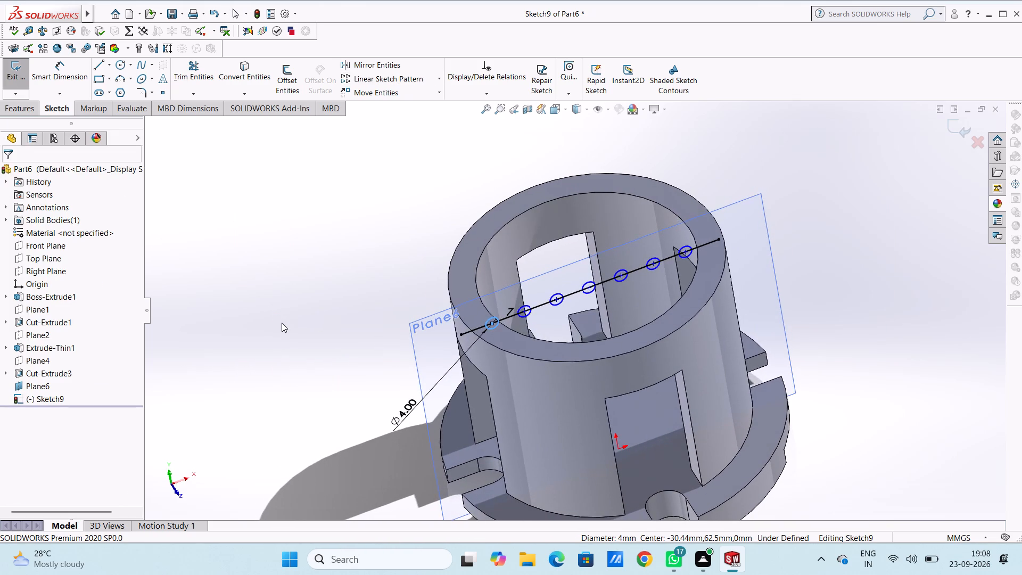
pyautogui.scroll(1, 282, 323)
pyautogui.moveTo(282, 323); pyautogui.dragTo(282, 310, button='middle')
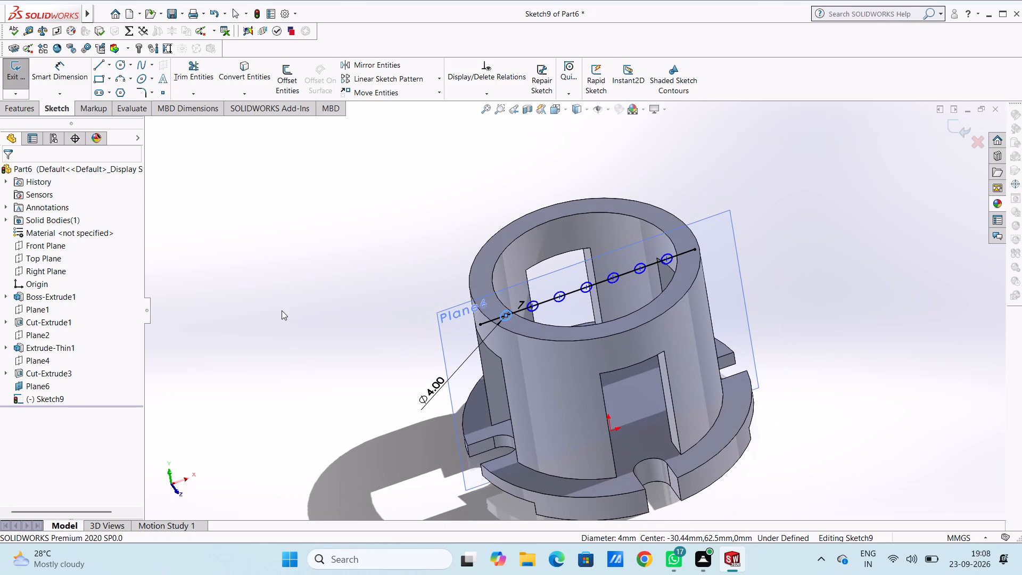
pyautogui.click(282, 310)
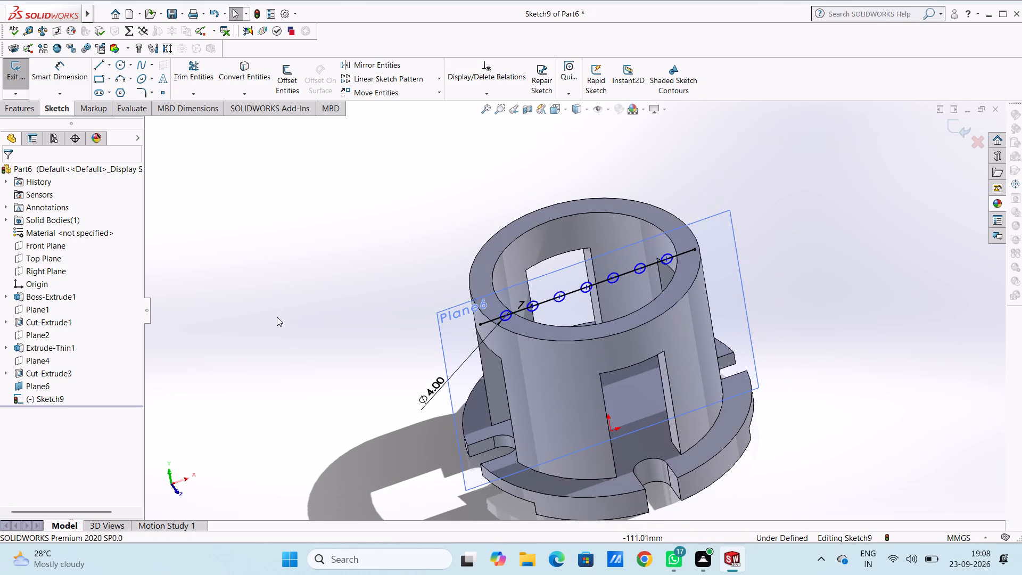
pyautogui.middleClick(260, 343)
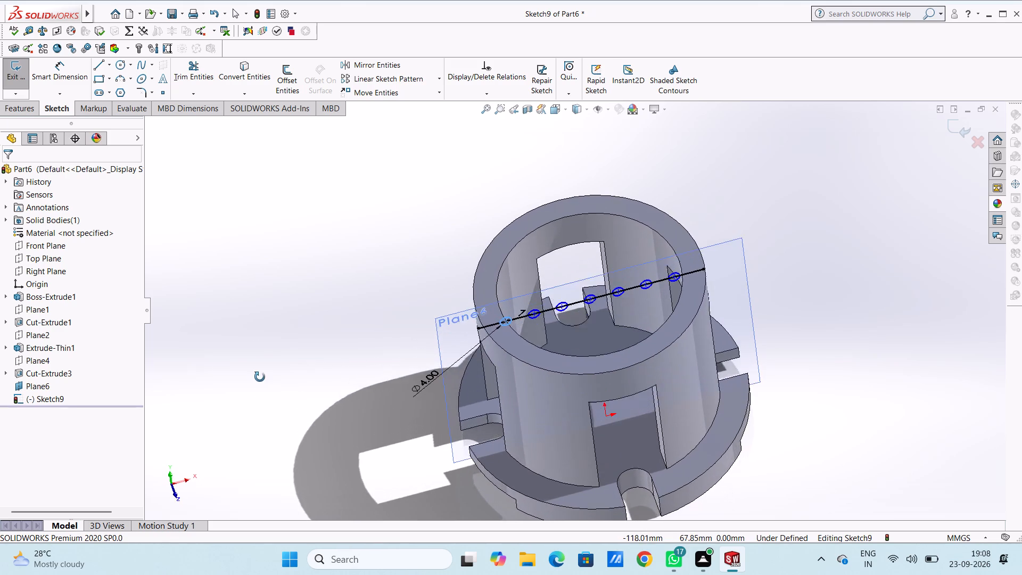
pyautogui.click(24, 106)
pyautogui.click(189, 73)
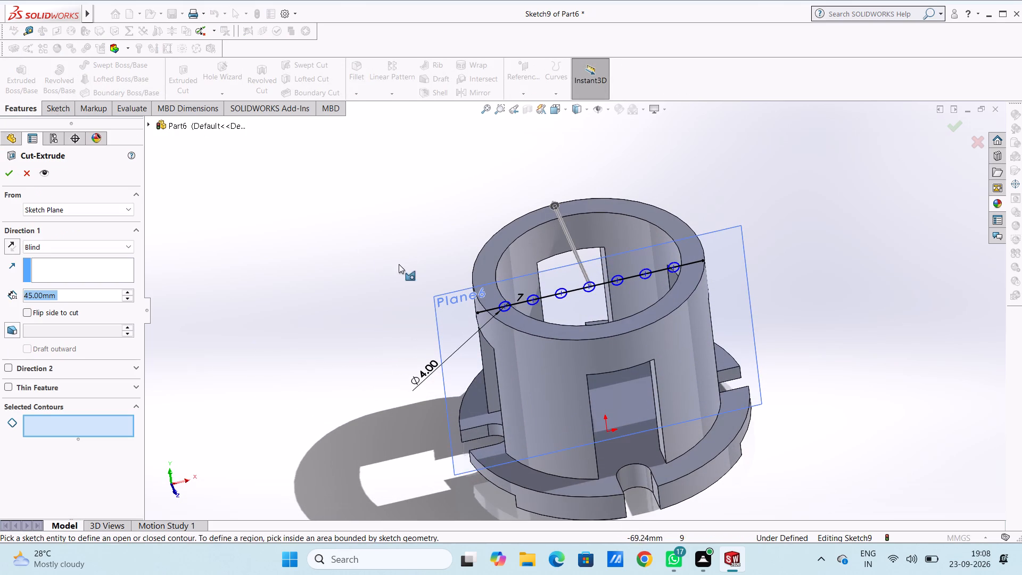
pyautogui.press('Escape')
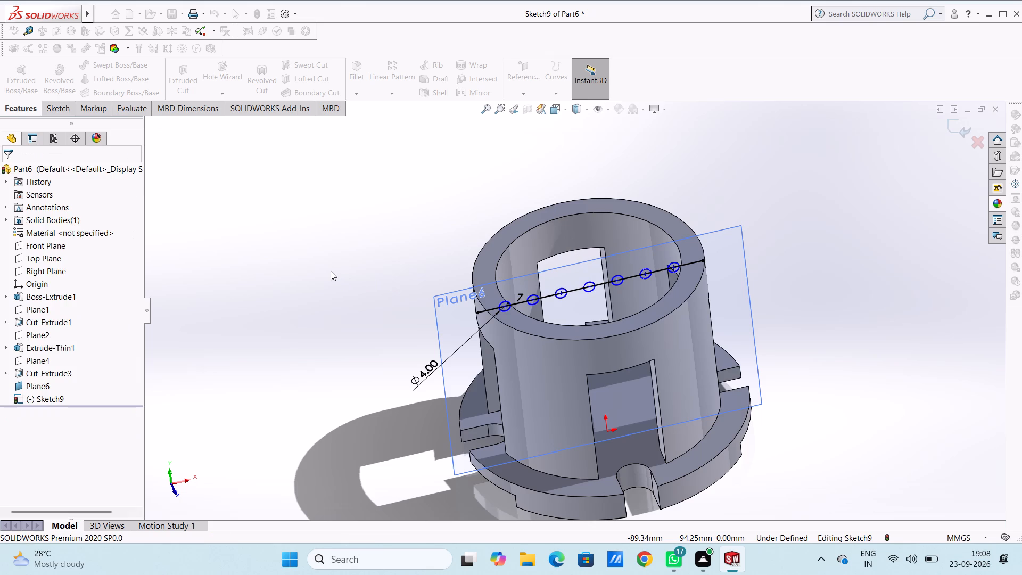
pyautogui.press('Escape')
# Delete the horizontal sketch line running through the row of circles.
pyautogui.hotkey('ctrl', '1')
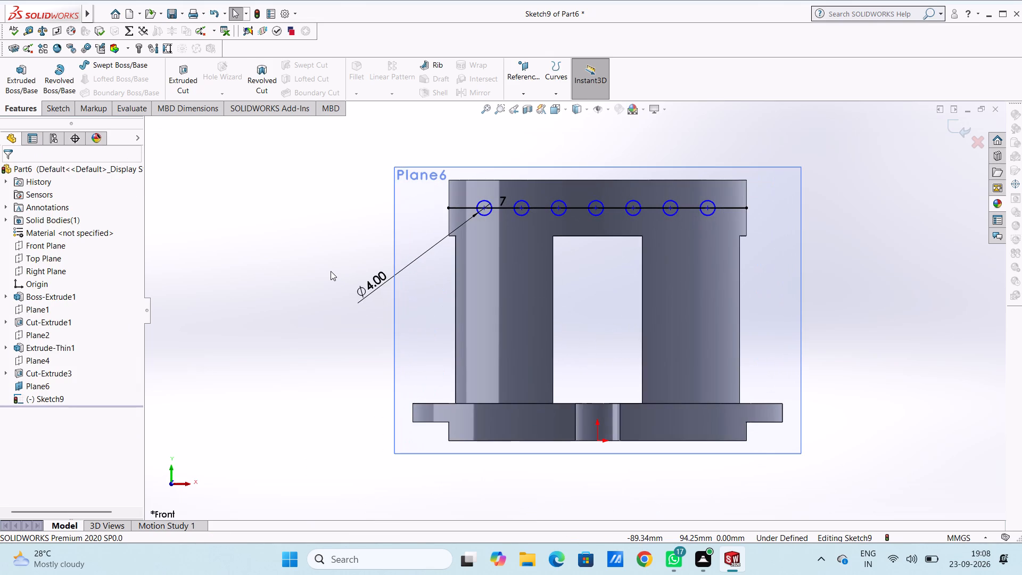
pyautogui.click(461, 209)
pyautogui.press('Delete')
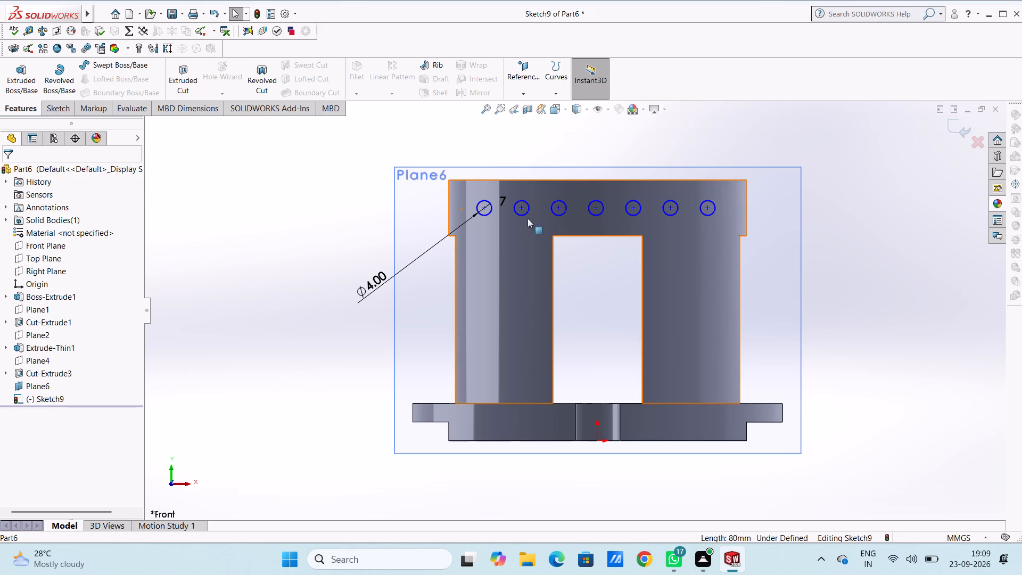
# Delete the dimensioned seed circle at the negative-X end of the row, keeping the other six circles.
pyautogui.click(484, 216)
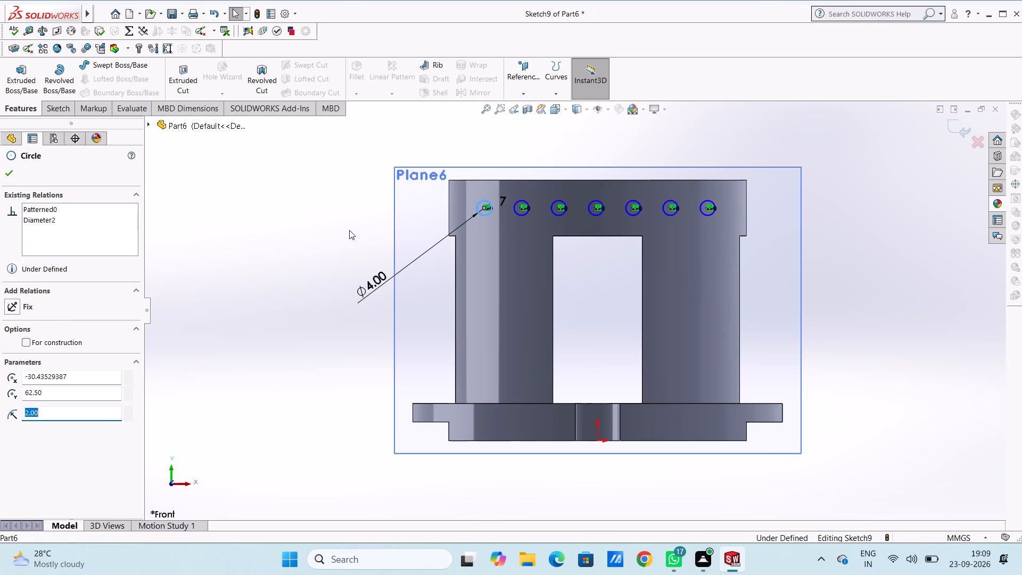
pyautogui.press('Delete')
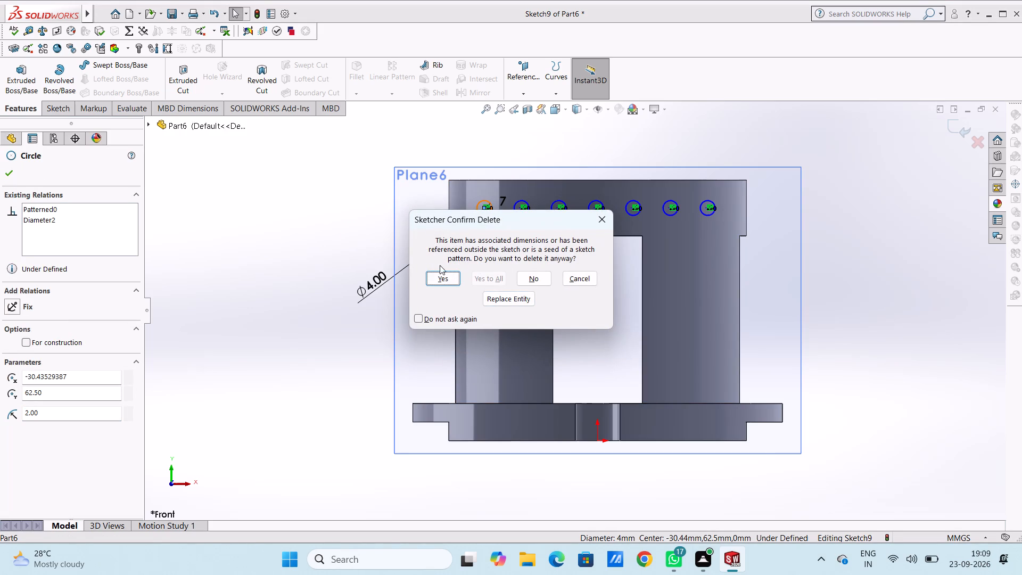
pyautogui.click(442, 284)
pyautogui.click(336, 293)
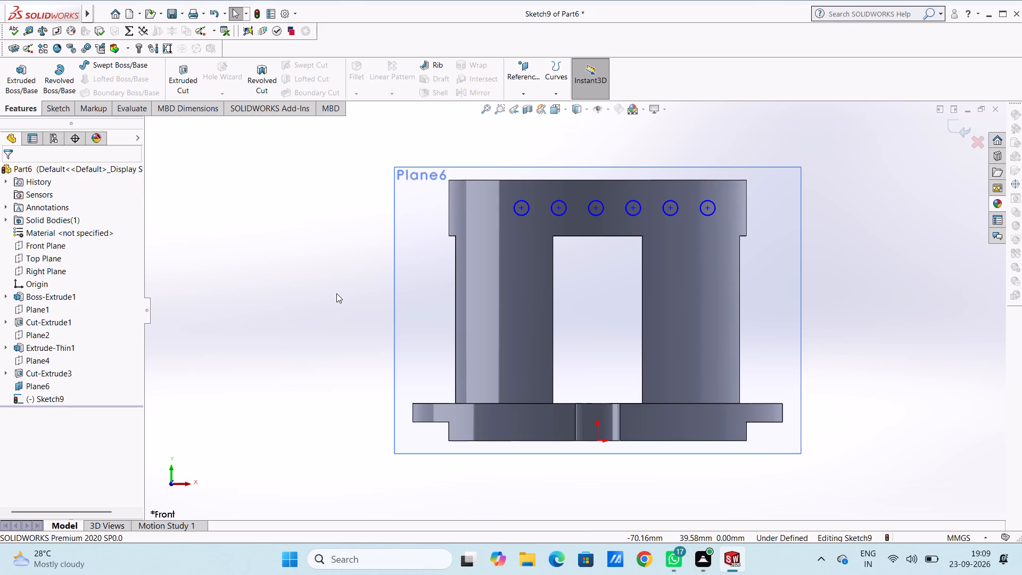
# Extrude-cut the six circles through the tube's upper band using Mid Plane with a 150 mm depth.
pyautogui.hotkey('ctrl', '7')
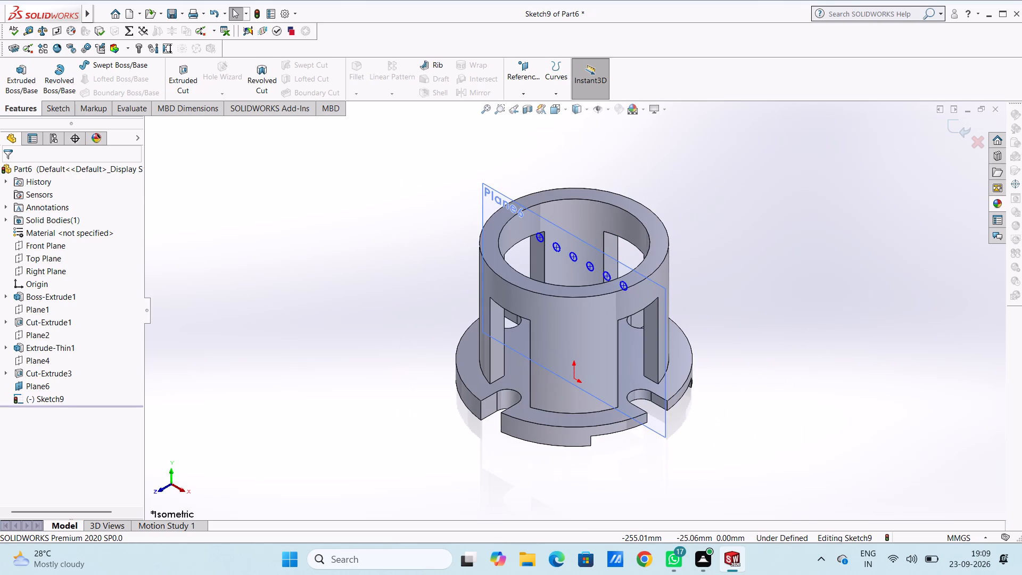
pyautogui.click(182, 75)
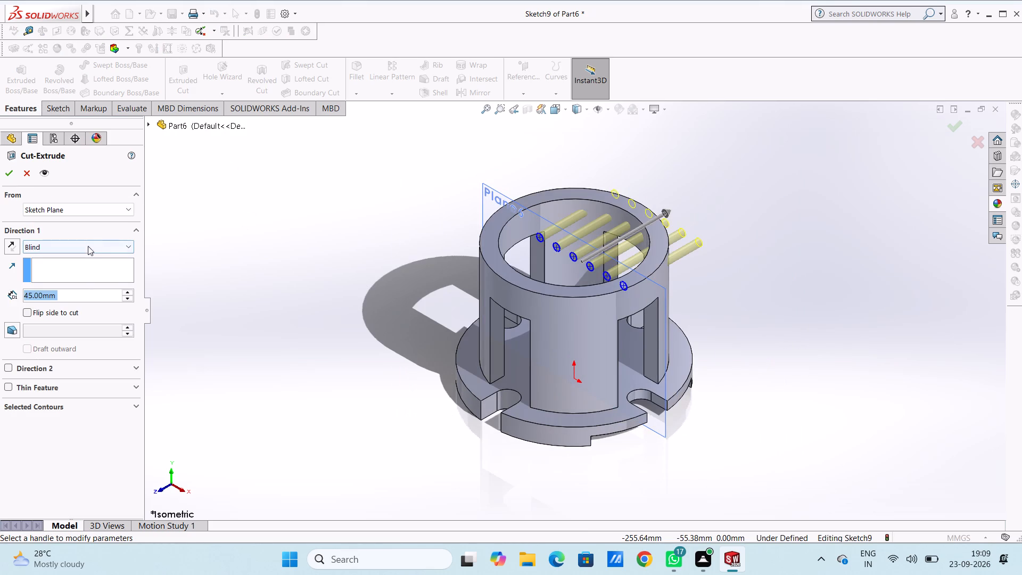
pyautogui.click(88, 249)
pyautogui.click(93, 330)
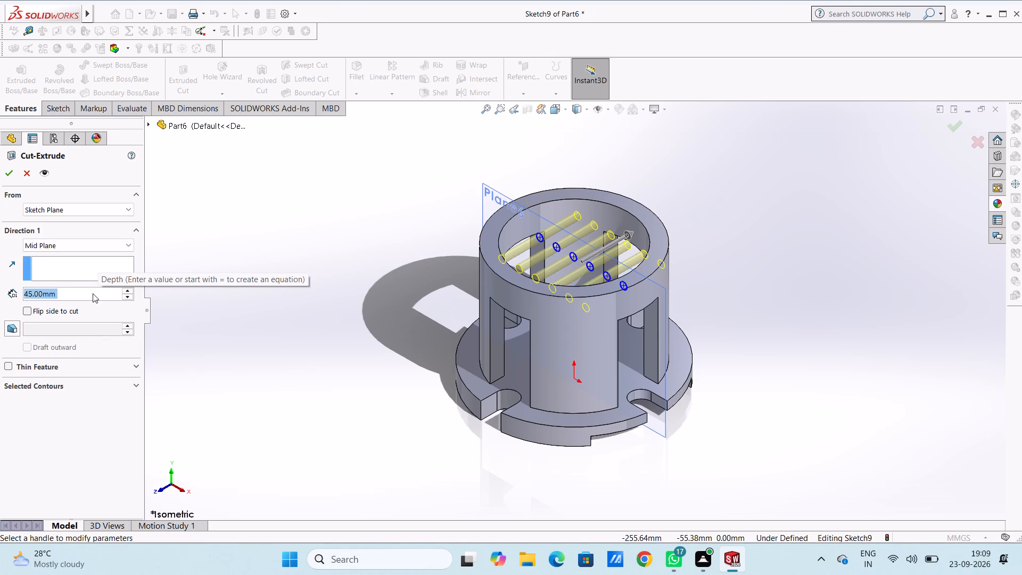
pyautogui.write('150')
pyautogui.press('Return')
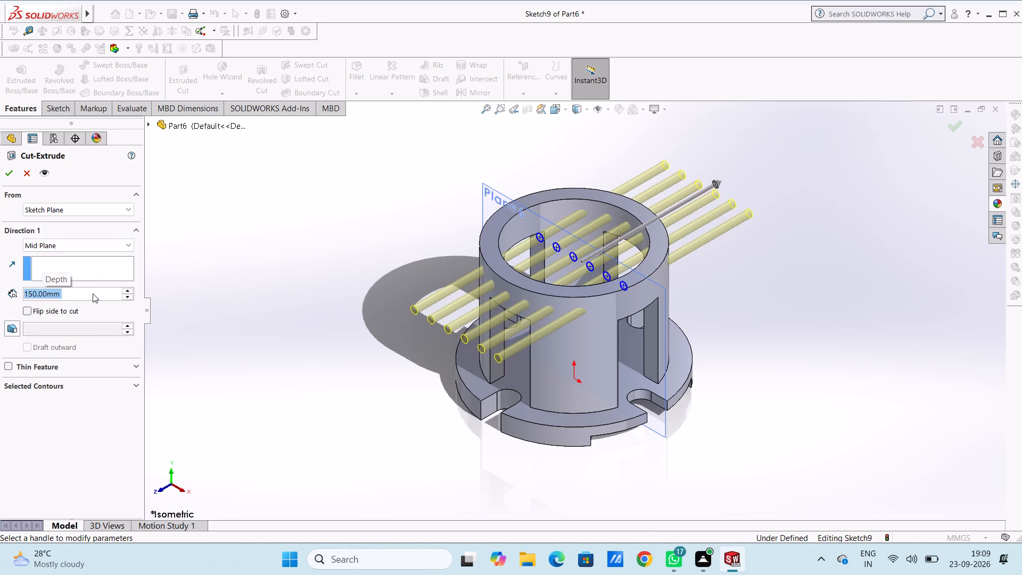
pyautogui.click(9, 173)
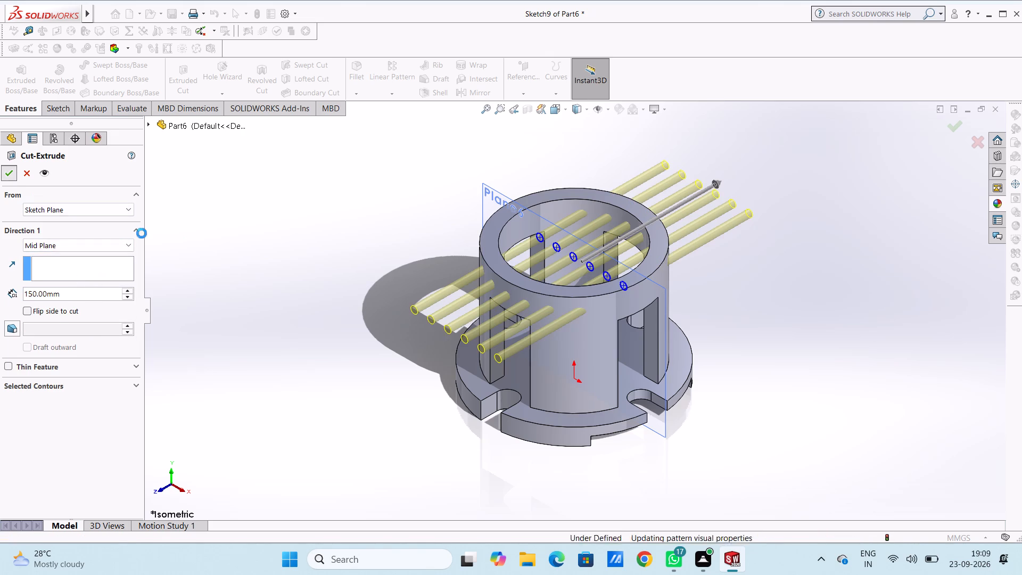
pyautogui.click(242, 241)
pyautogui.moveTo(274, 269); pyautogui.dragTo(301, 265, button='middle')
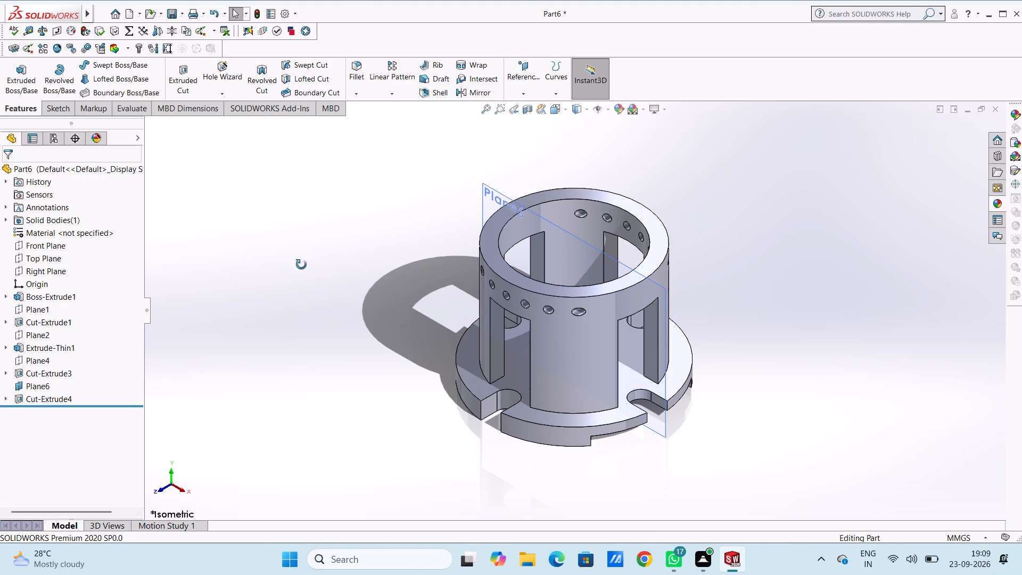
# Hide Plane6, the reference plane used for the row of holes in the tube's upper band.
pyautogui.moveTo(301, 265); pyautogui.dragTo(317, 220, button='middle')
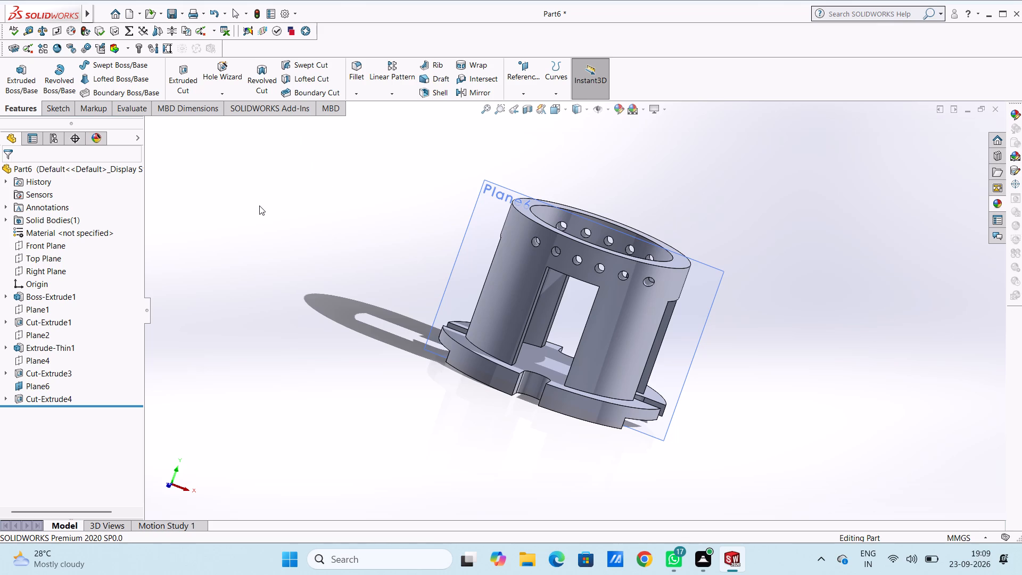
pyautogui.click(43, 390)
pyautogui.click(66, 379)
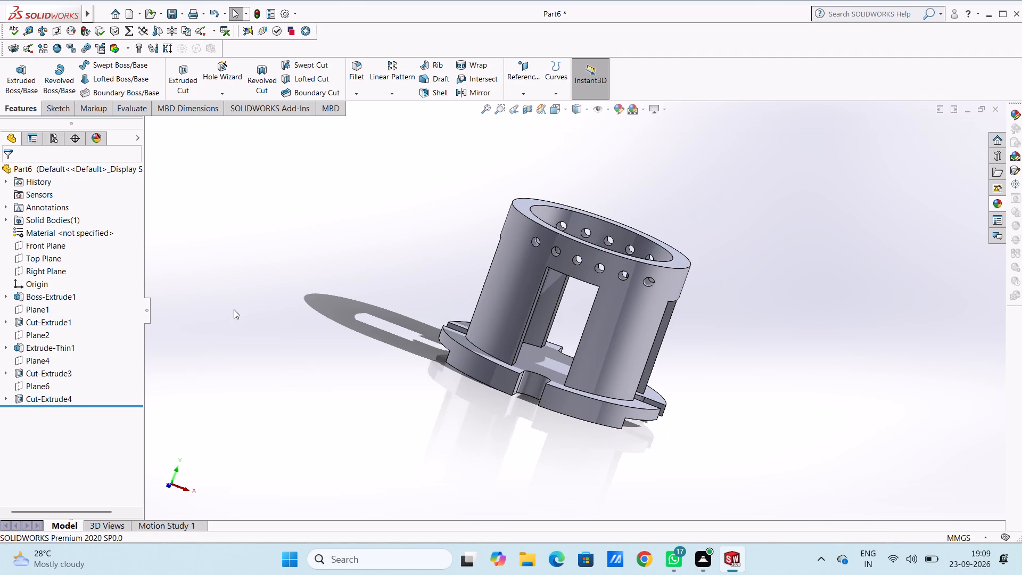
# Create a reference plane offset 0 mm from the Right Plane.
pyautogui.hotkey('ctrl', '5')
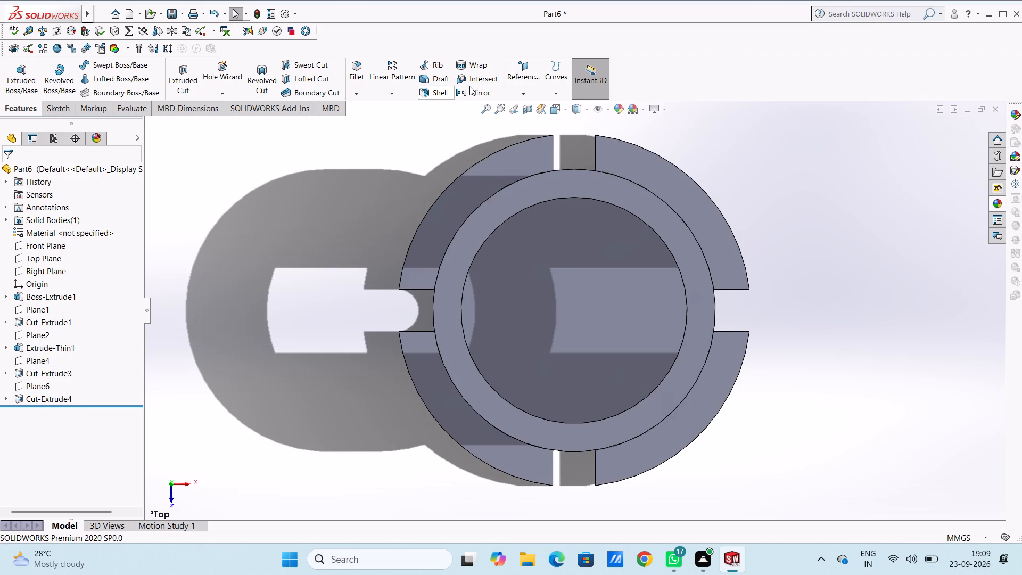
pyautogui.click(526, 62)
pyautogui.click(528, 103)
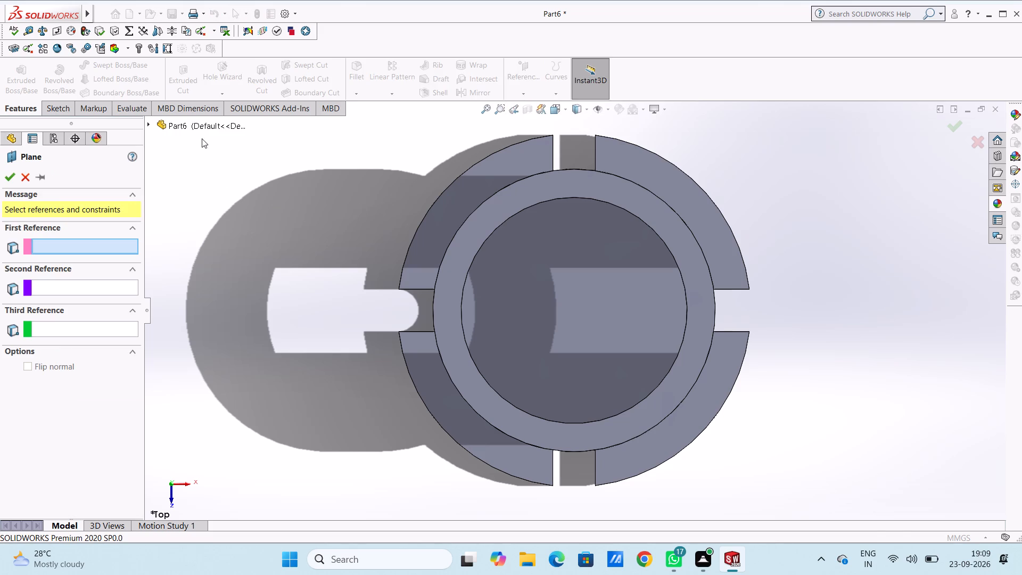
pyautogui.click(205, 122)
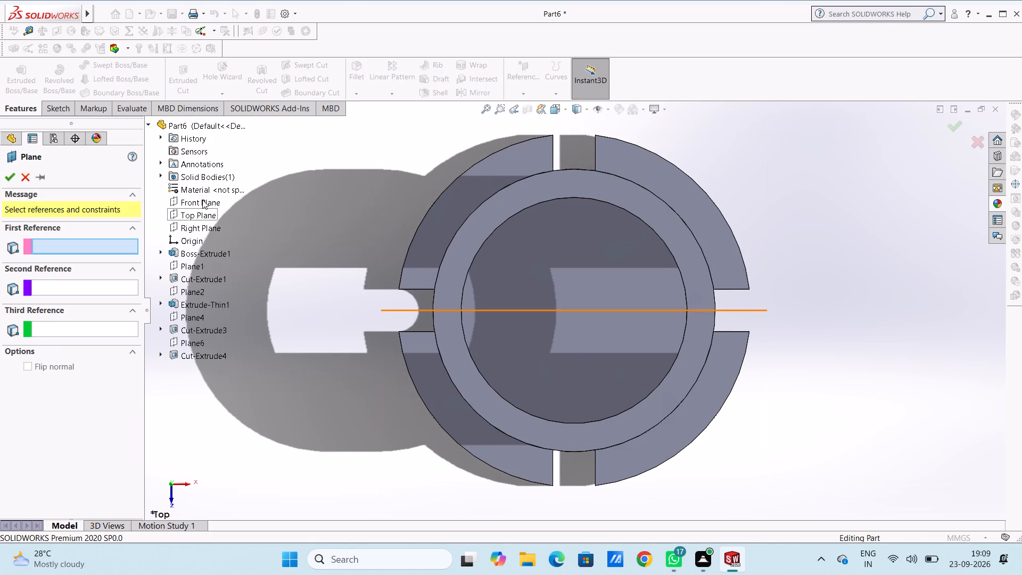
pyautogui.click(203, 228)
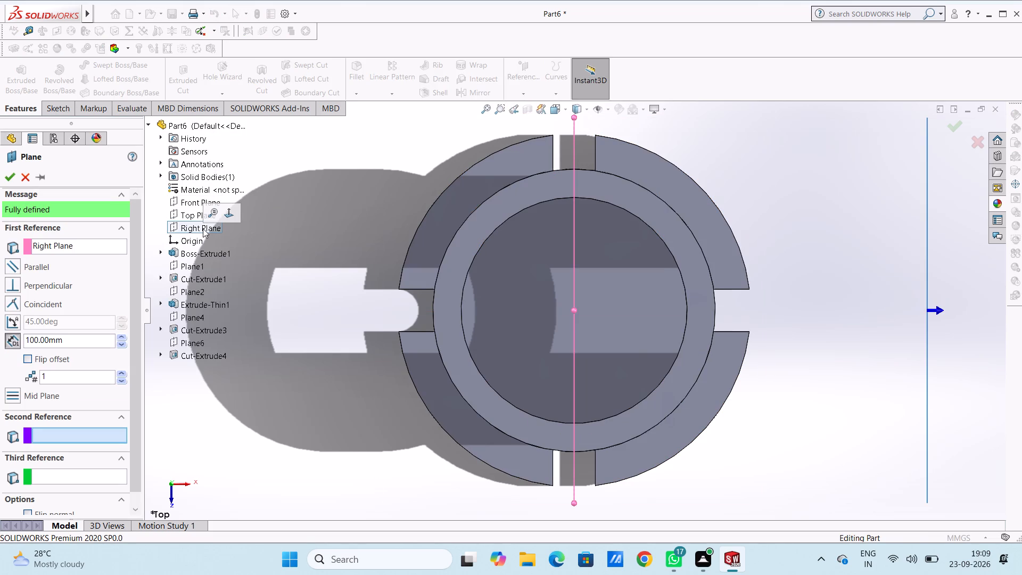
pyautogui.doubleClick(94, 338)
pyautogui.press('0')
pyautogui.press('Return')
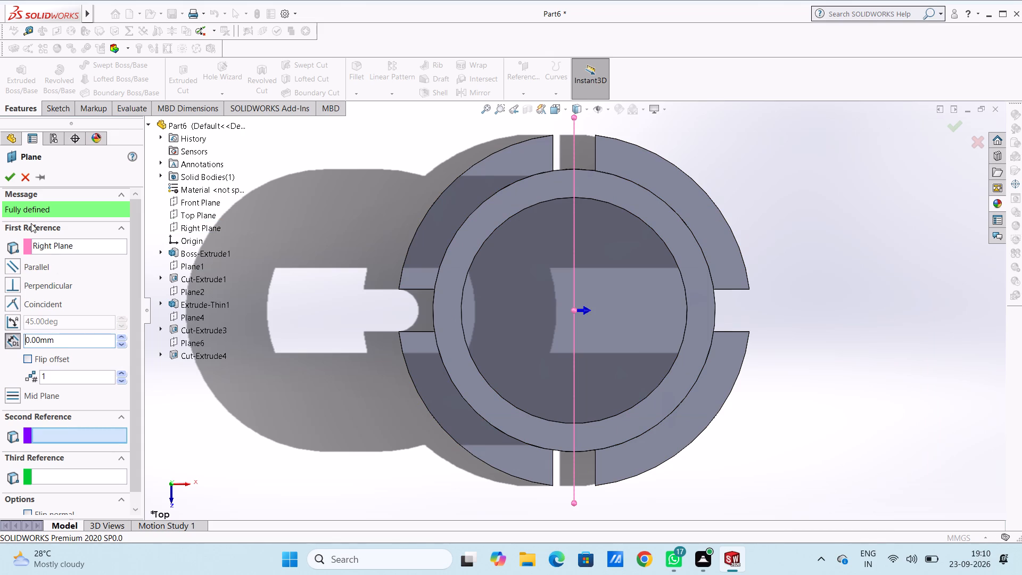
pyautogui.click(8, 177)
pyautogui.click(268, 287)
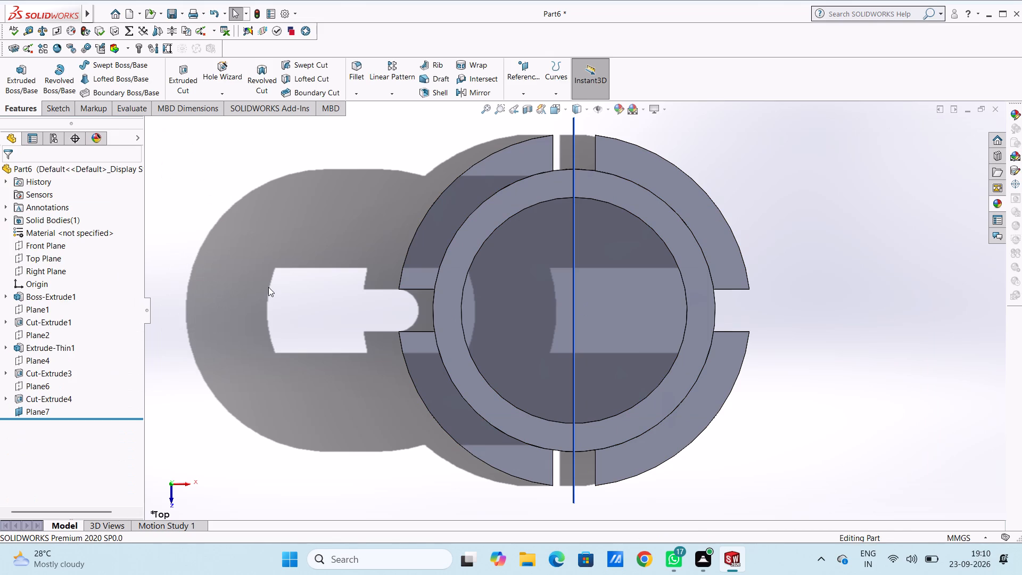
# In a new sketch on Plane7, draw a horizontal line about 80 mm long across the tube's upper band at the holes' height.
pyautogui.hotkey('ctrl', '2')
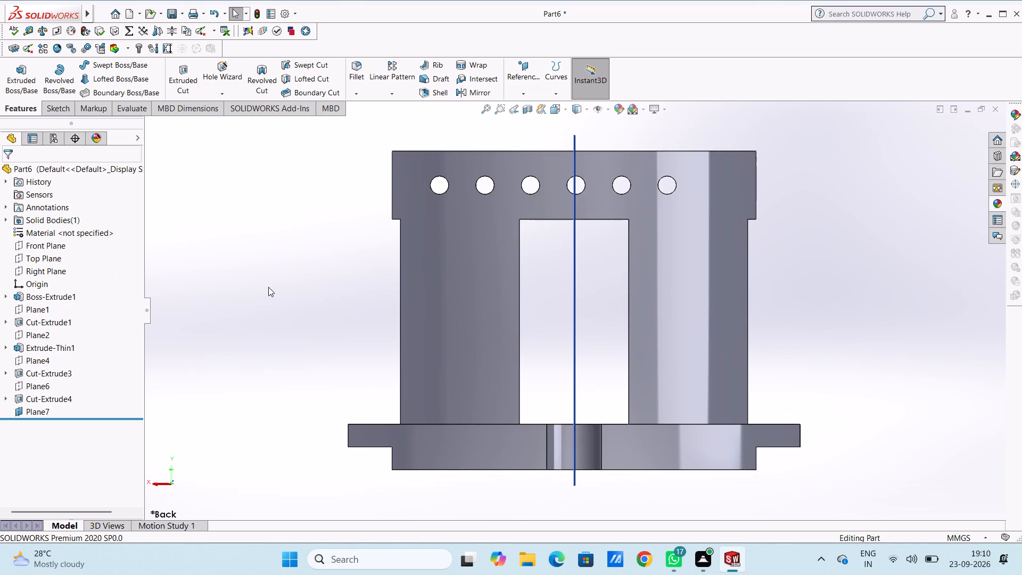
pyautogui.hotkey('ctrl', '3')
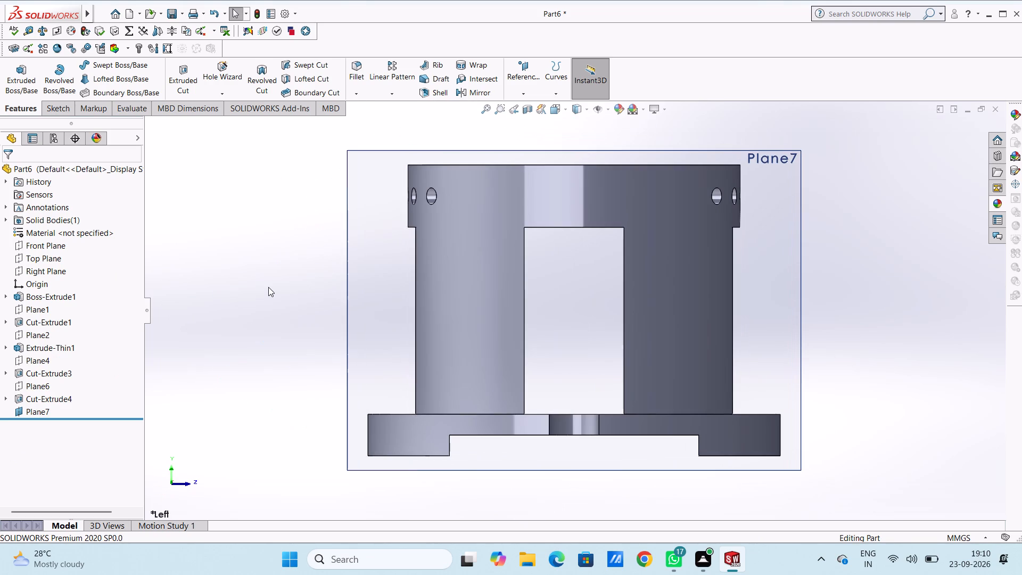
pyautogui.click(373, 285)
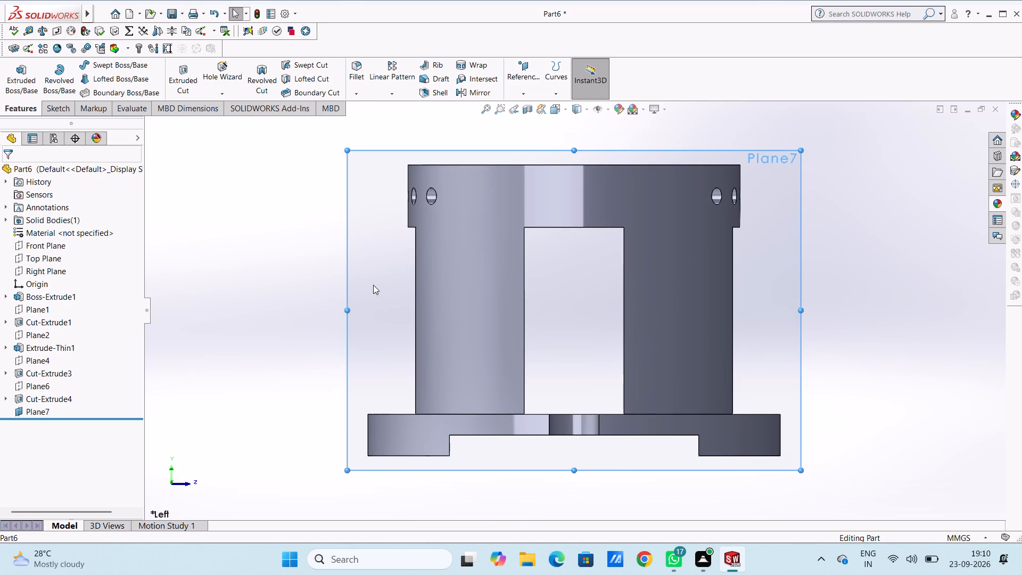
pyautogui.click(420, 256)
pyautogui.click(285, 277)
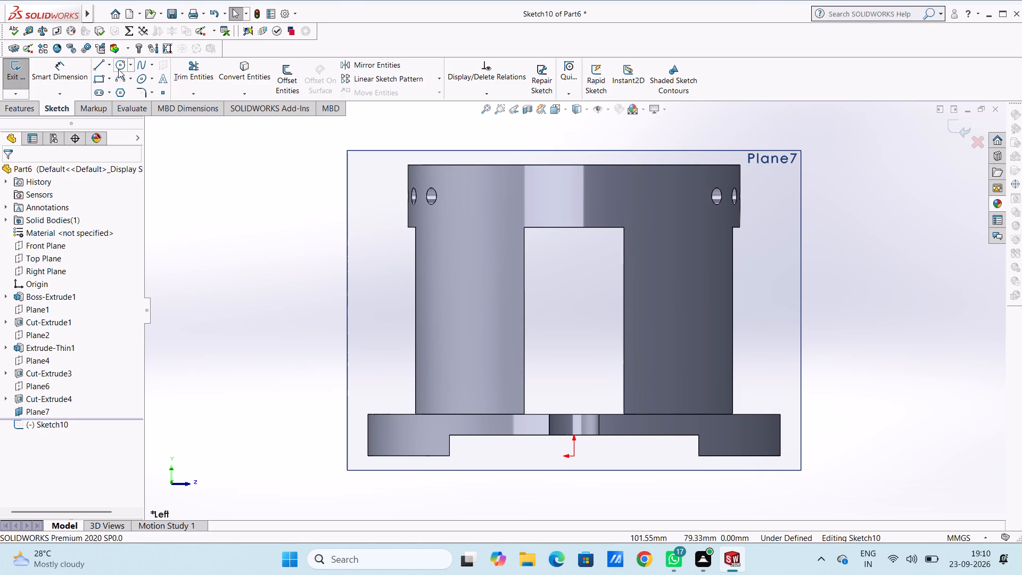
pyautogui.click(97, 65)
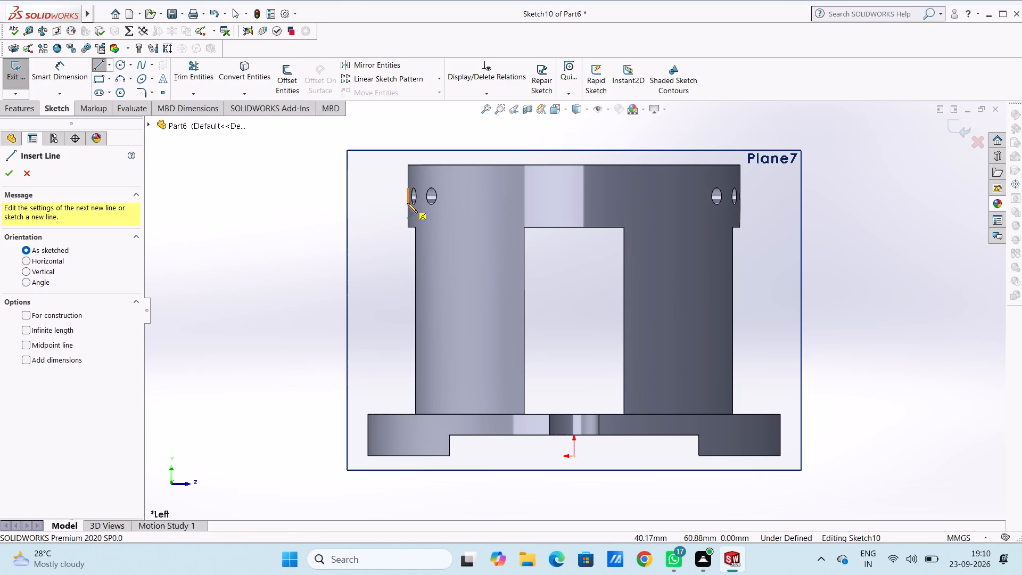
pyautogui.click(740, 197)
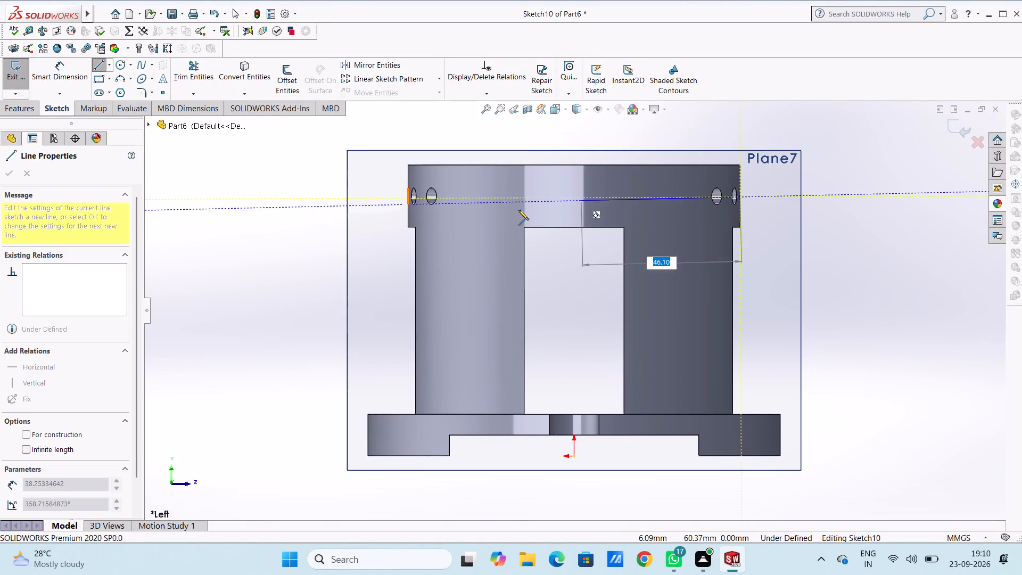
pyautogui.click(407, 197)
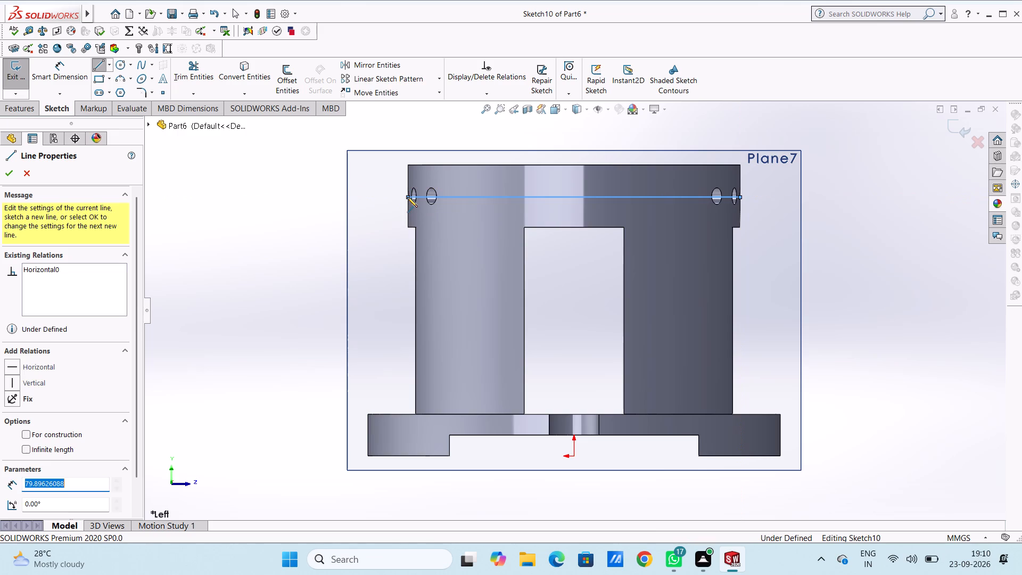
pyautogui.press('Escape')
pyautogui.press('Escape')
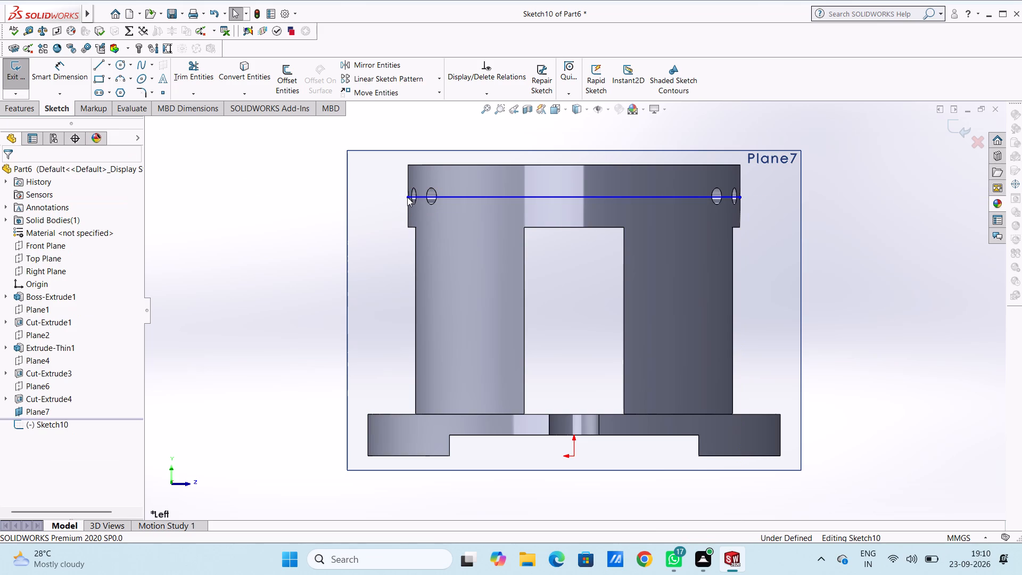
# Draw a 2 mm radius circle on the line about 28 mm toward negative Z from the tube axis, and dimension its diameter as 4 mm.
pyautogui.click(123, 69)
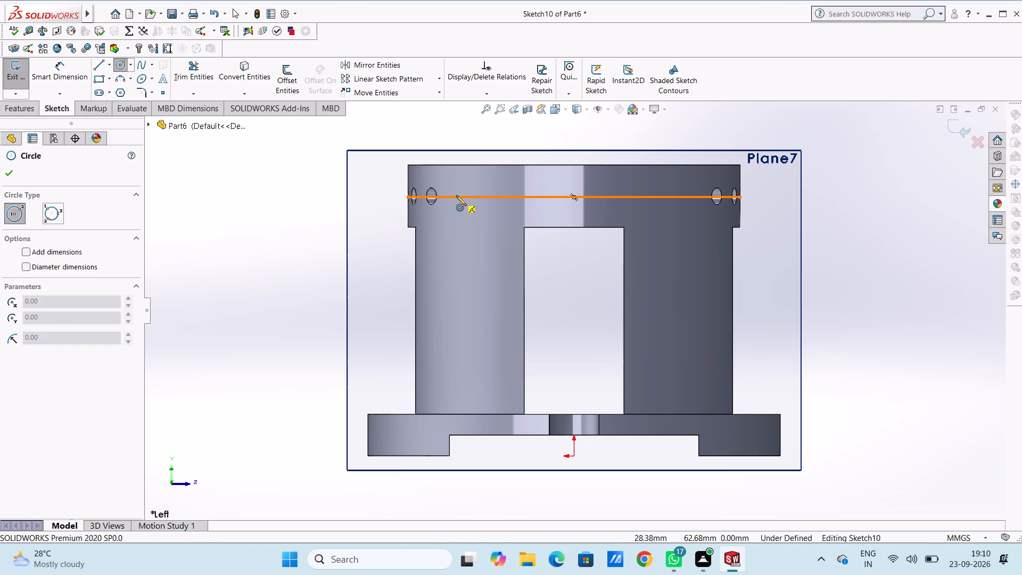
pyautogui.click(456, 195)
pyautogui.press('2')
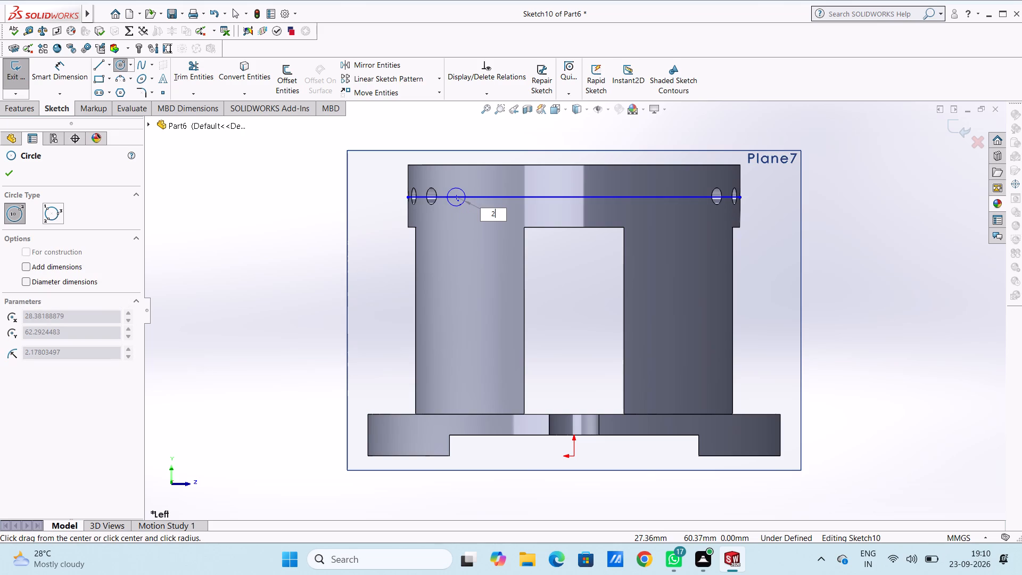
pyautogui.press('Return')
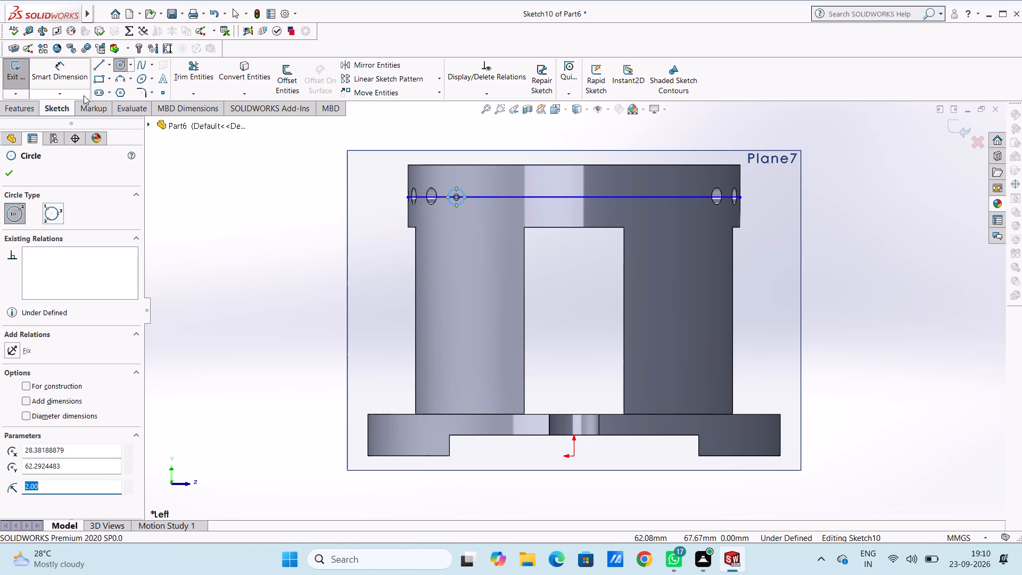
pyautogui.click(78, 80)
pyautogui.click(457, 205)
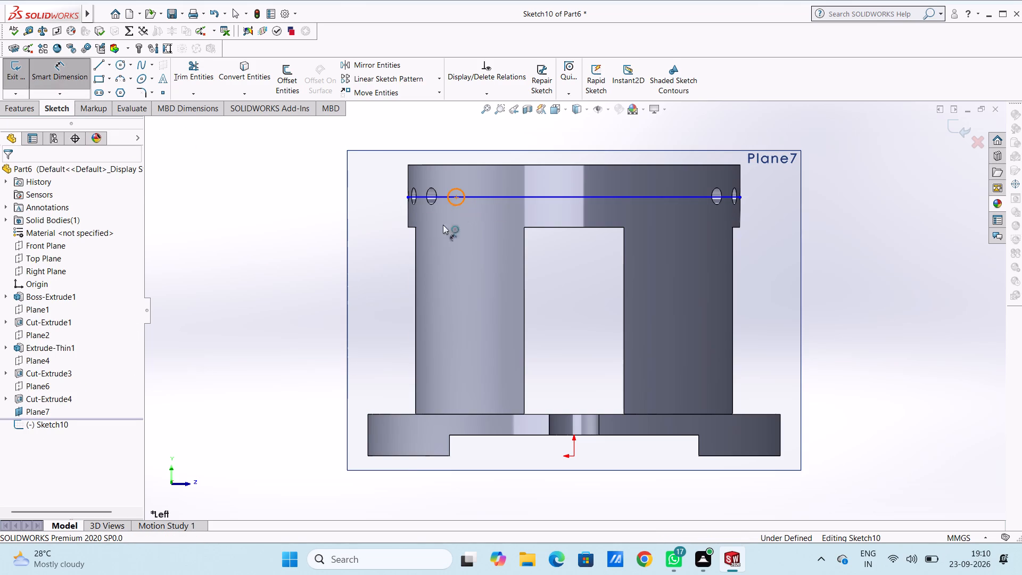
pyautogui.click(306, 345)
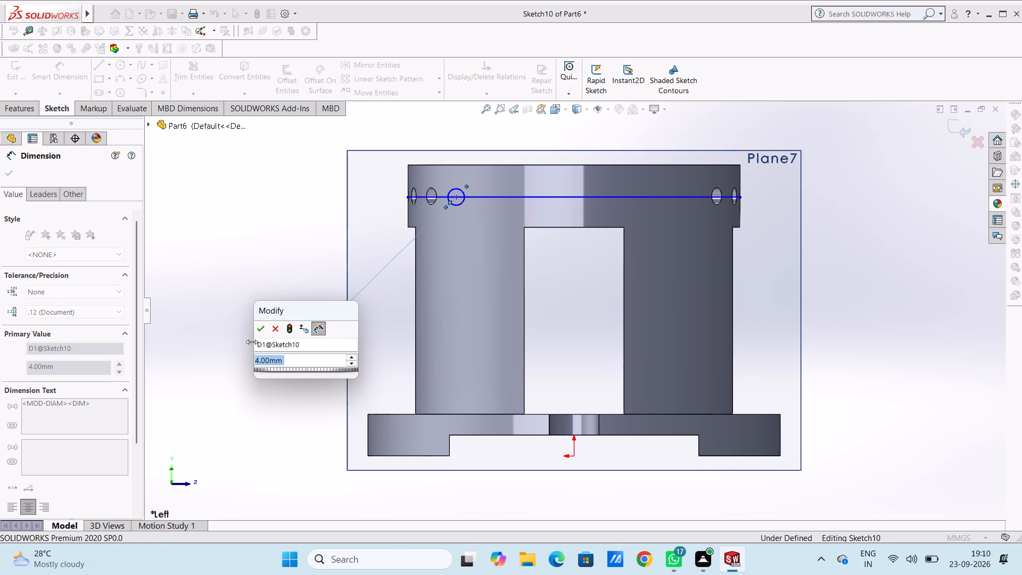
pyautogui.click(258, 333)
pyautogui.click(233, 306)
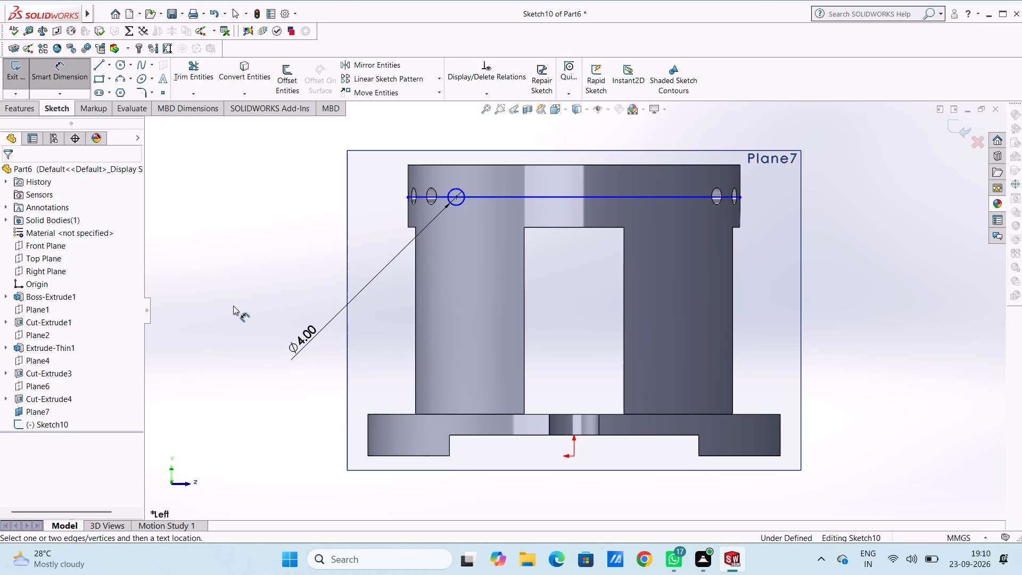
pyautogui.press('Escape')
pyautogui.press('Escape')
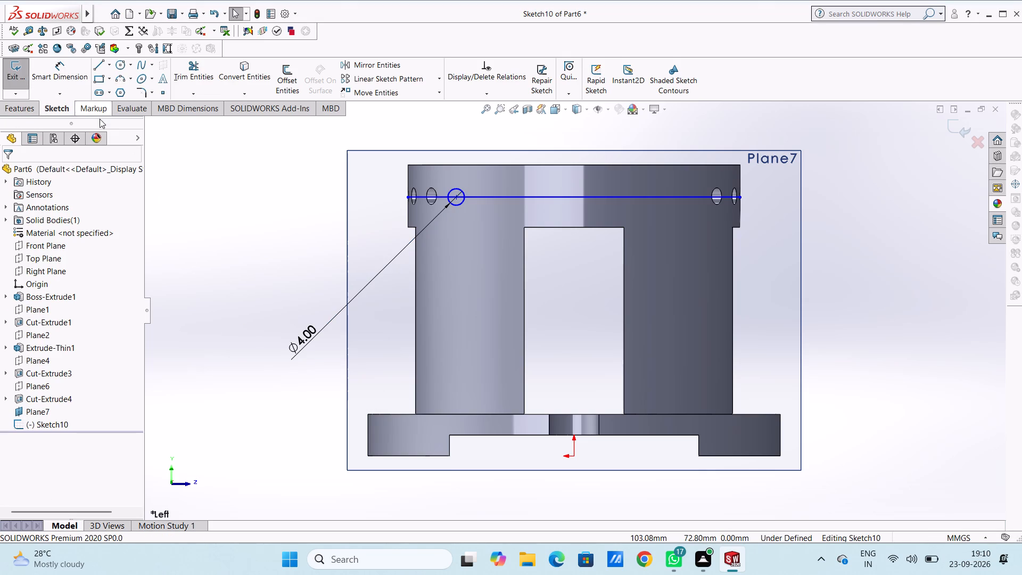
# Pattern the 4 mm circle linearly along the reversed X-axis direction with 6 instances at 10 mm spacing.
pyautogui.click(456, 190)
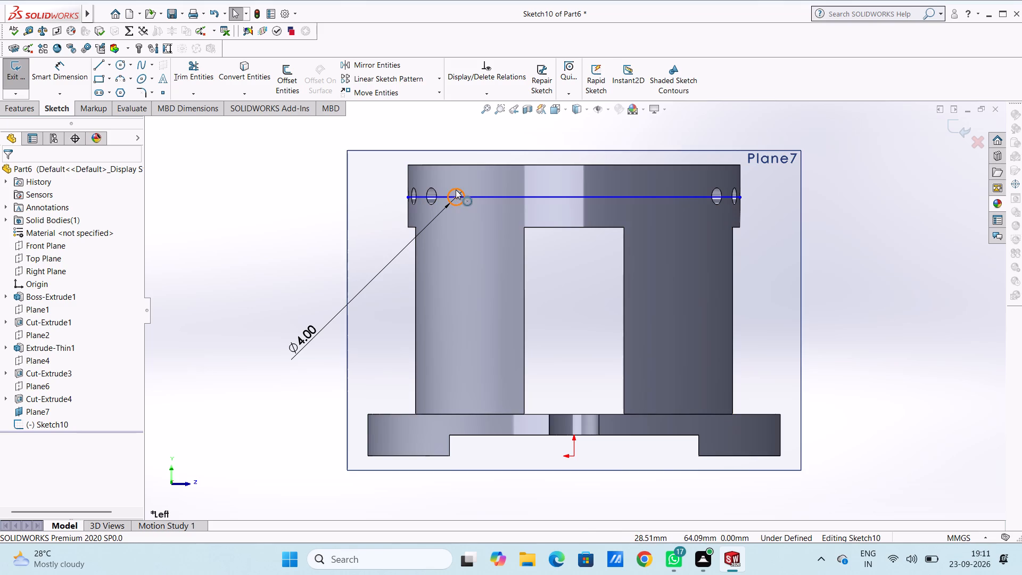
pyautogui.click(406, 79)
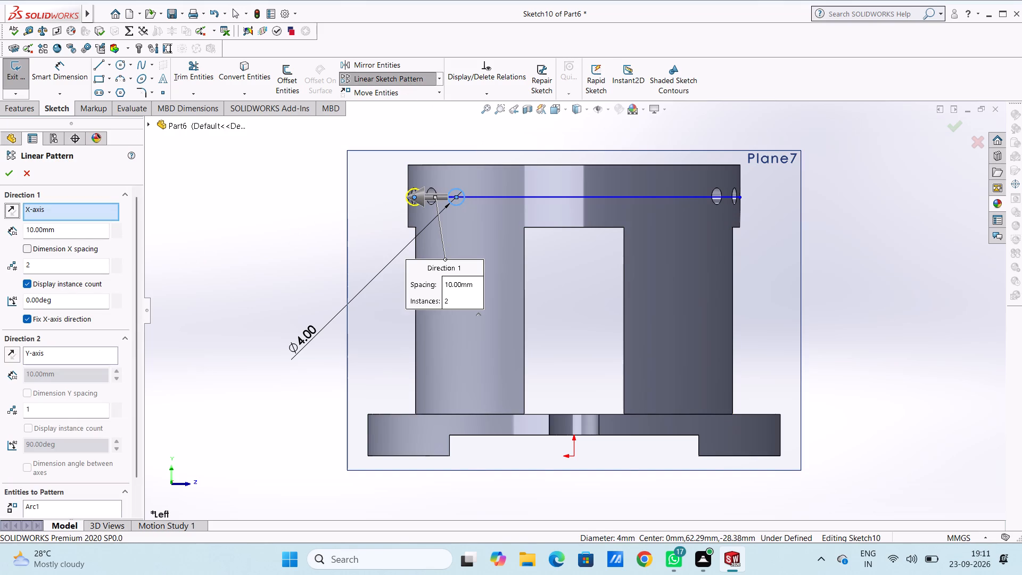
pyautogui.doubleClick(62, 265)
pyautogui.press('6')
pyautogui.press('Return')
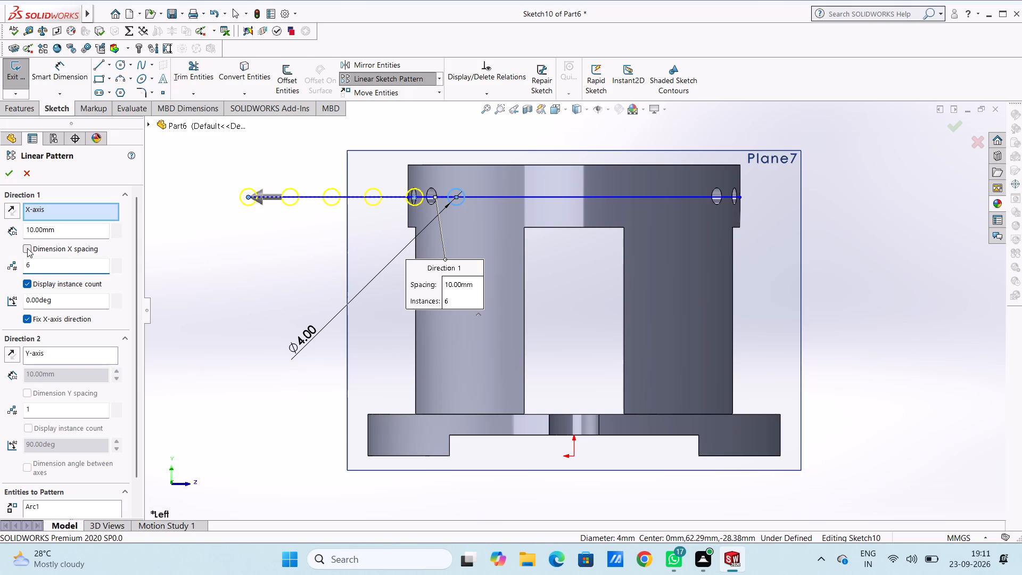
pyautogui.click(15, 211)
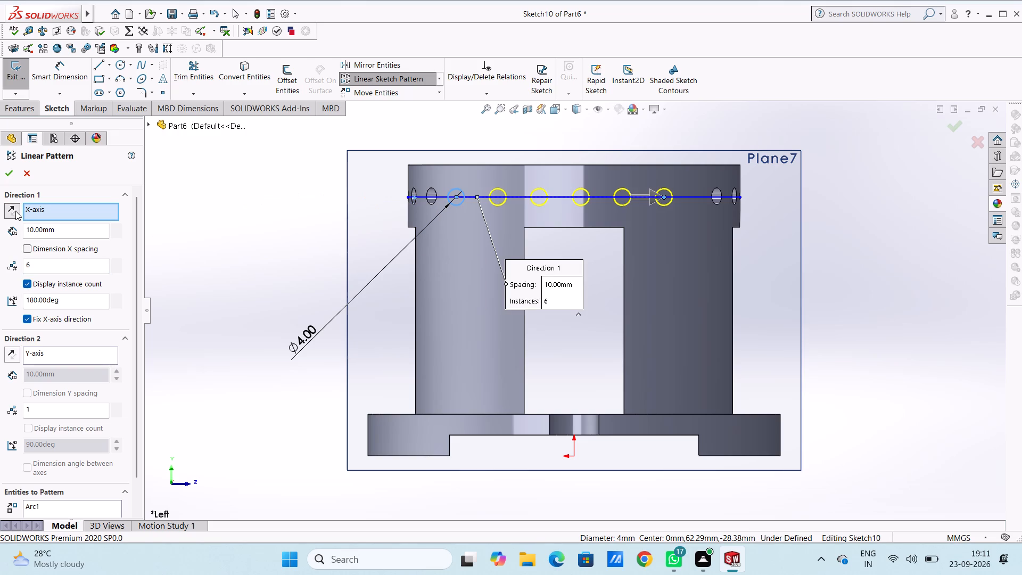
pyautogui.doubleClick(48, 267)
pyautogui.press('7')
pyautogui.press('Return')
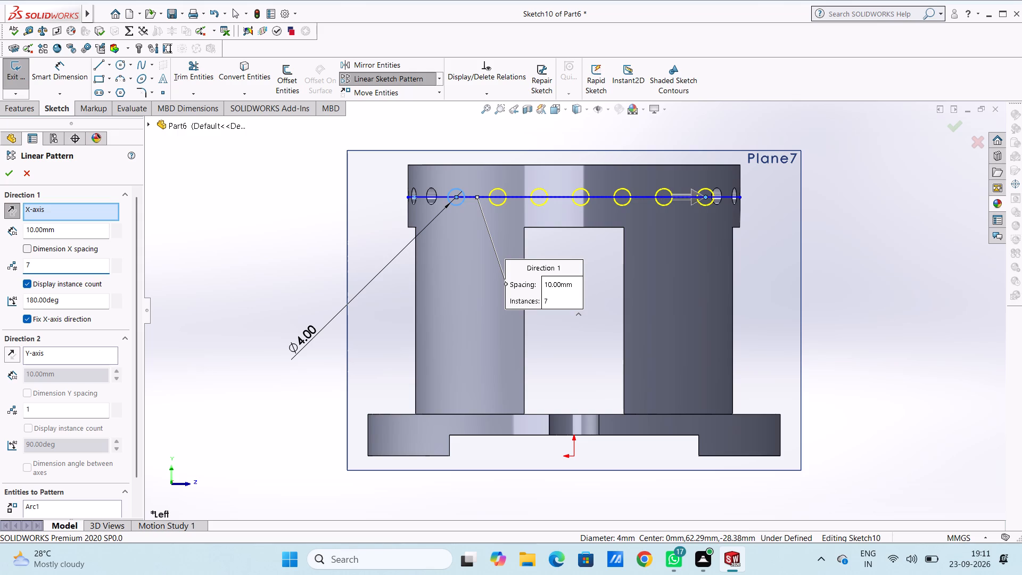
pyautogui.doubleClick(53, 266)
pyautogui.press('6')
pyautogui.press('6')
pyautogui.press('BackSpace')
pyautogui.press('Return')
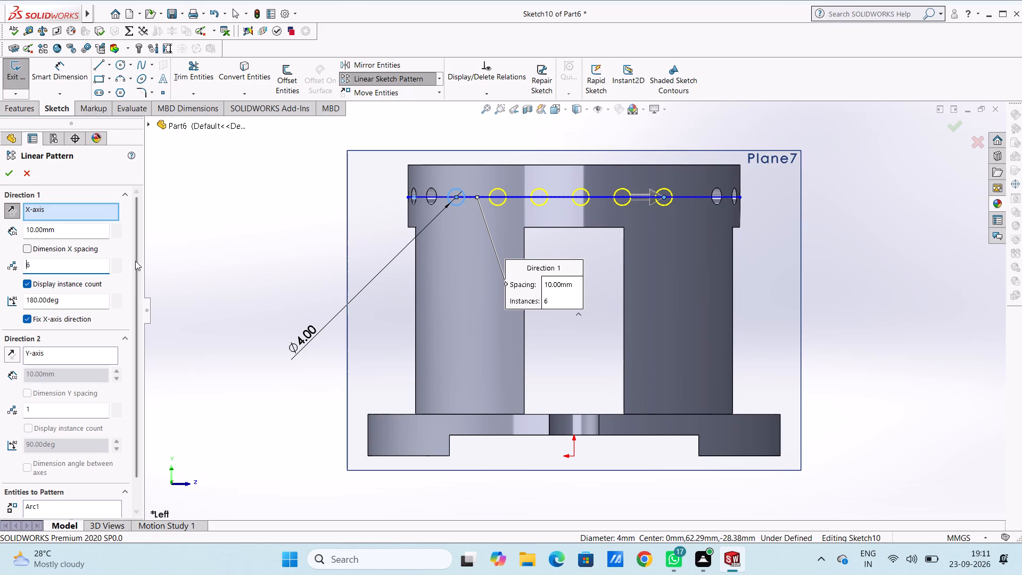
pyautogui.click(8, 175)
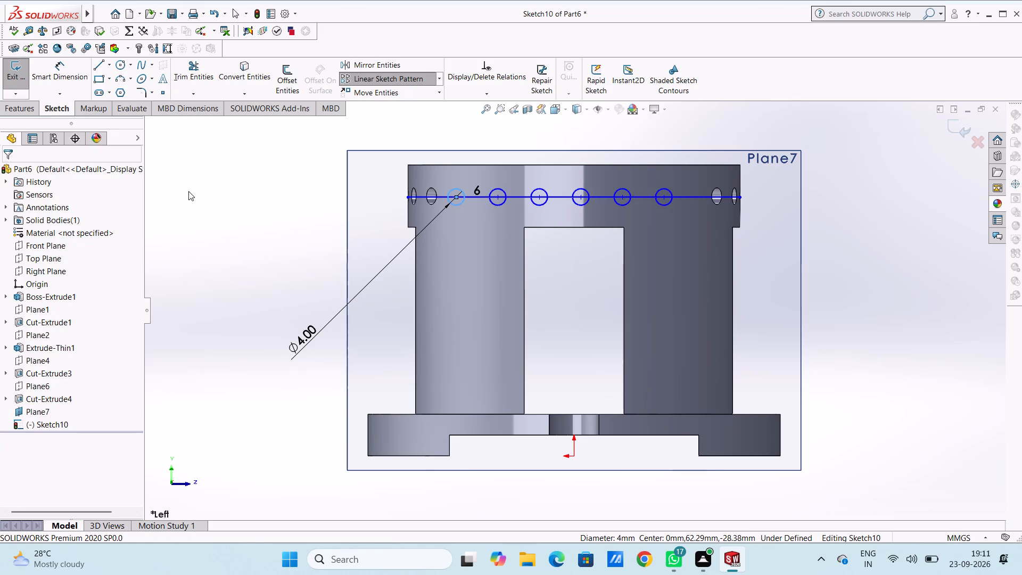
pyautogui.click(188, 191)
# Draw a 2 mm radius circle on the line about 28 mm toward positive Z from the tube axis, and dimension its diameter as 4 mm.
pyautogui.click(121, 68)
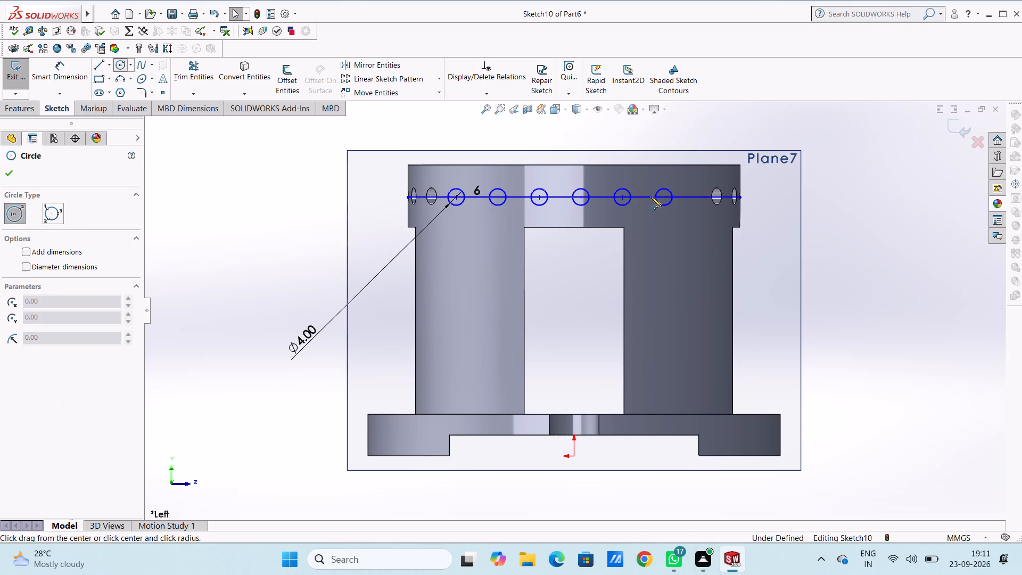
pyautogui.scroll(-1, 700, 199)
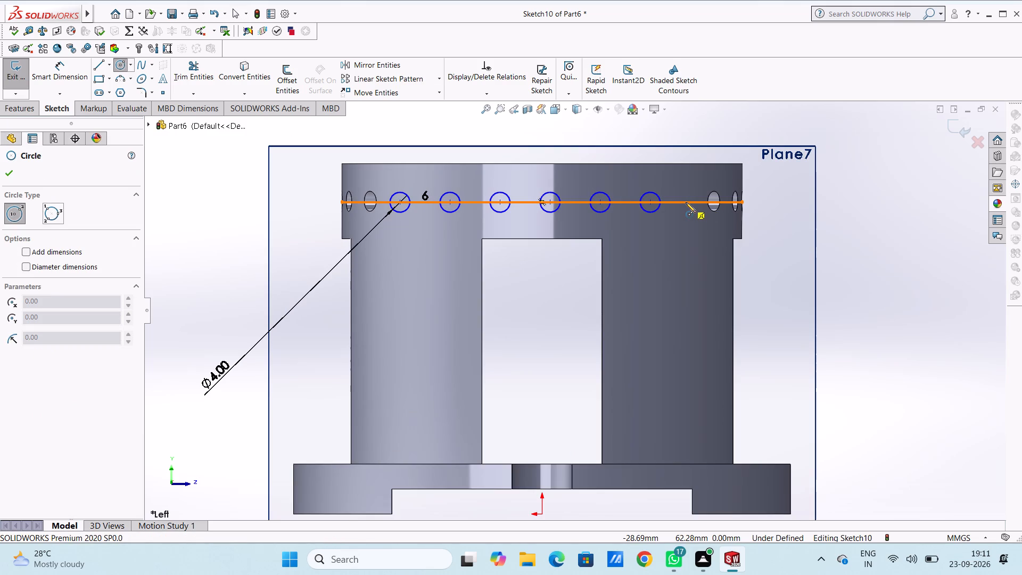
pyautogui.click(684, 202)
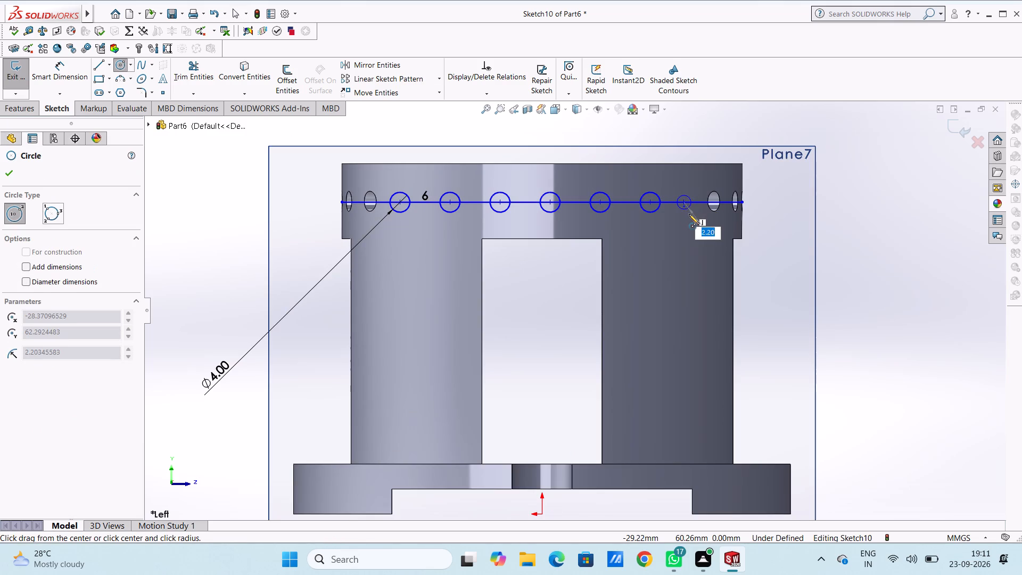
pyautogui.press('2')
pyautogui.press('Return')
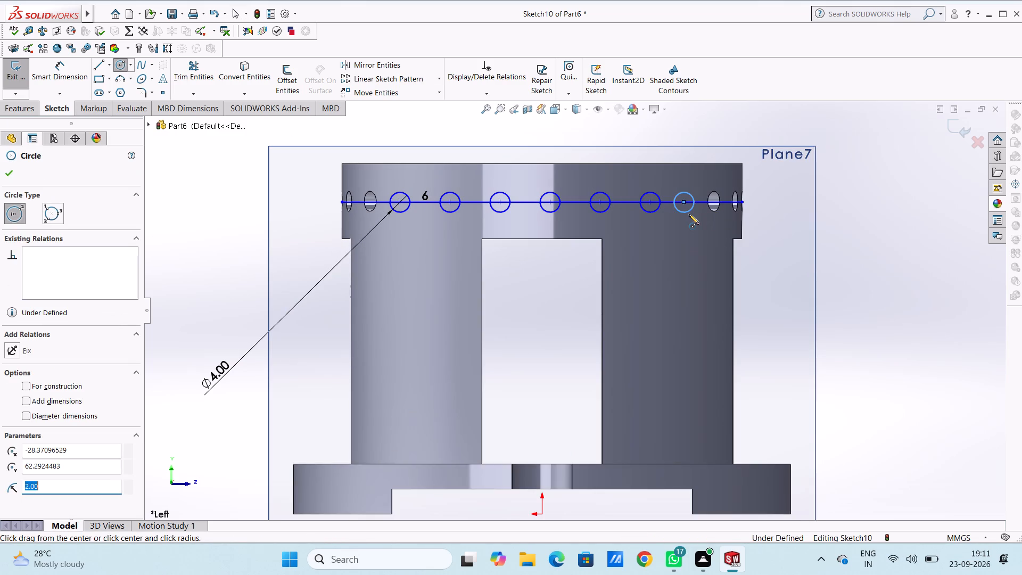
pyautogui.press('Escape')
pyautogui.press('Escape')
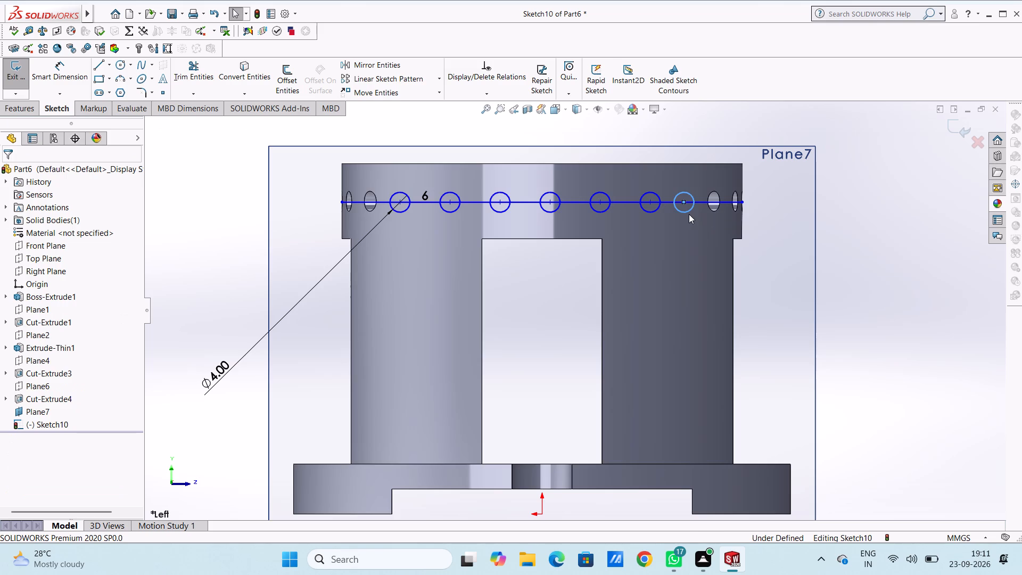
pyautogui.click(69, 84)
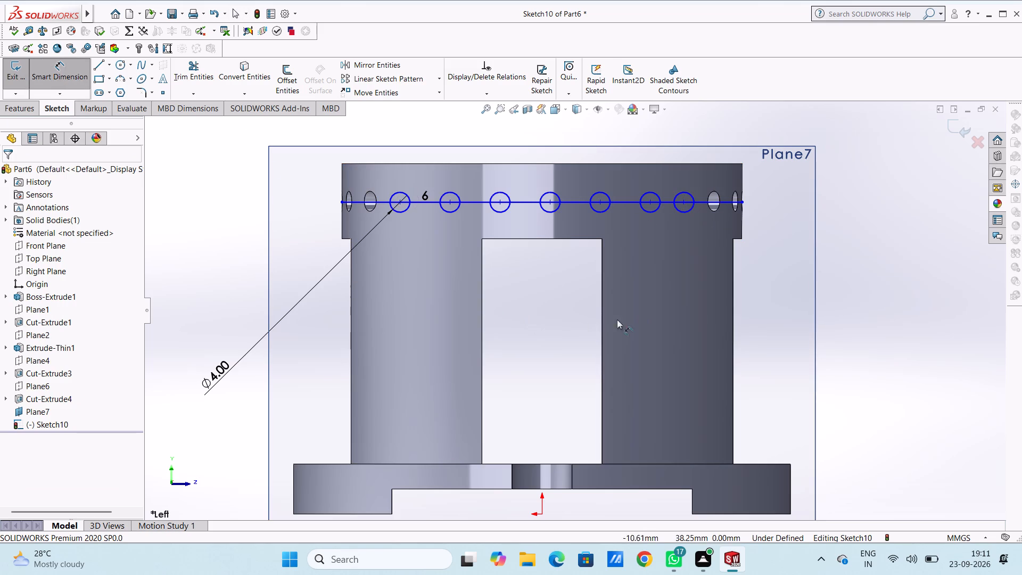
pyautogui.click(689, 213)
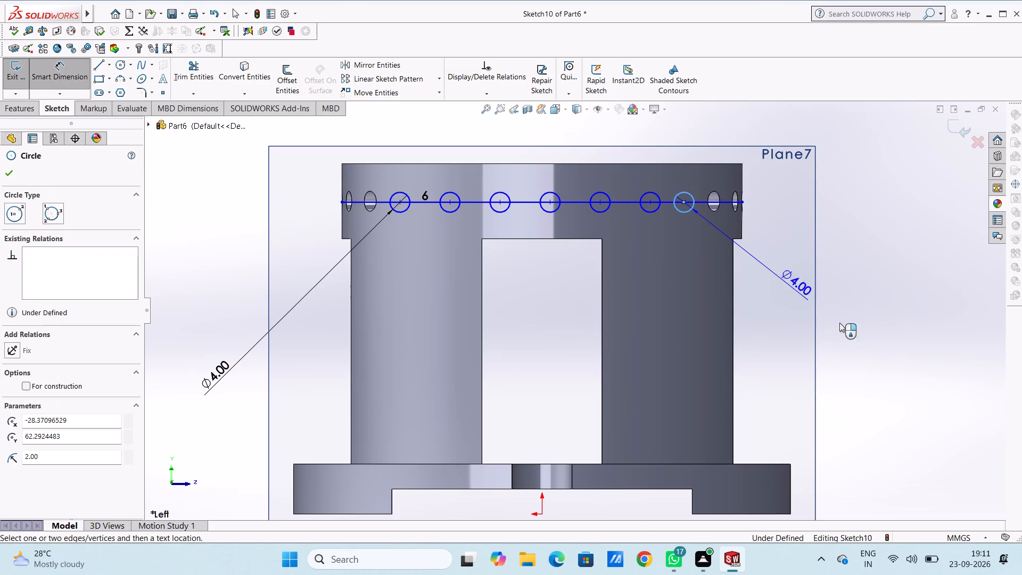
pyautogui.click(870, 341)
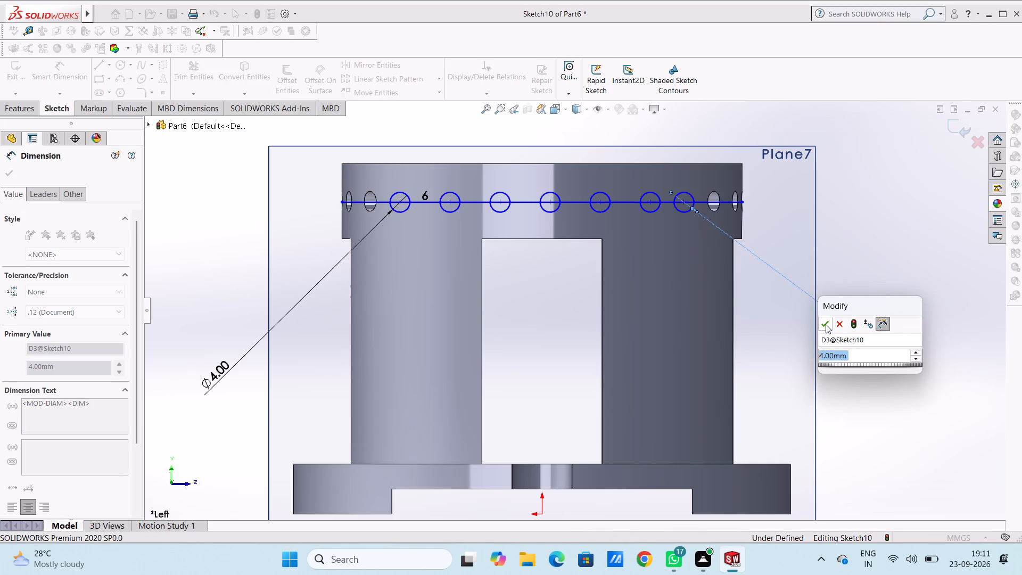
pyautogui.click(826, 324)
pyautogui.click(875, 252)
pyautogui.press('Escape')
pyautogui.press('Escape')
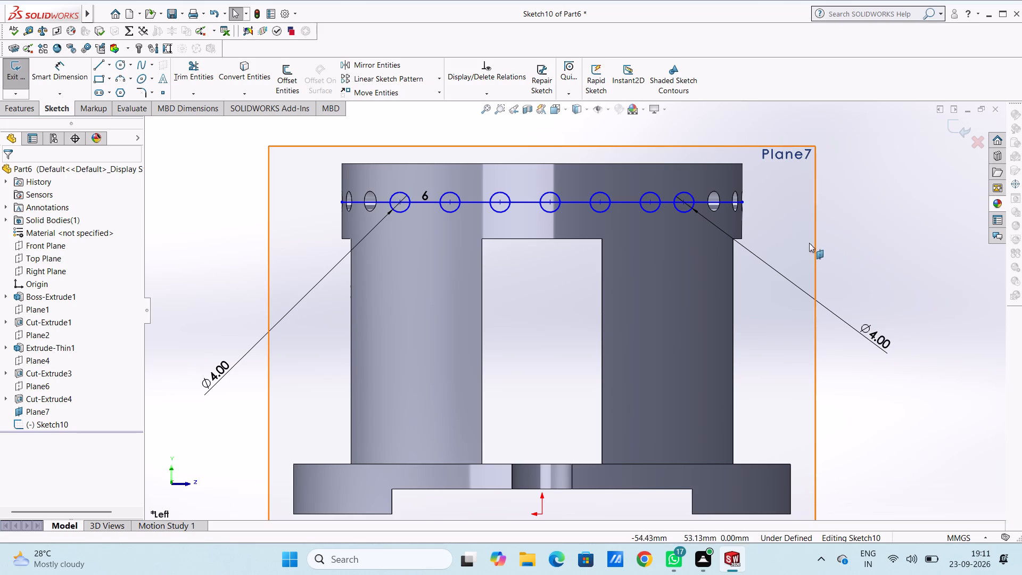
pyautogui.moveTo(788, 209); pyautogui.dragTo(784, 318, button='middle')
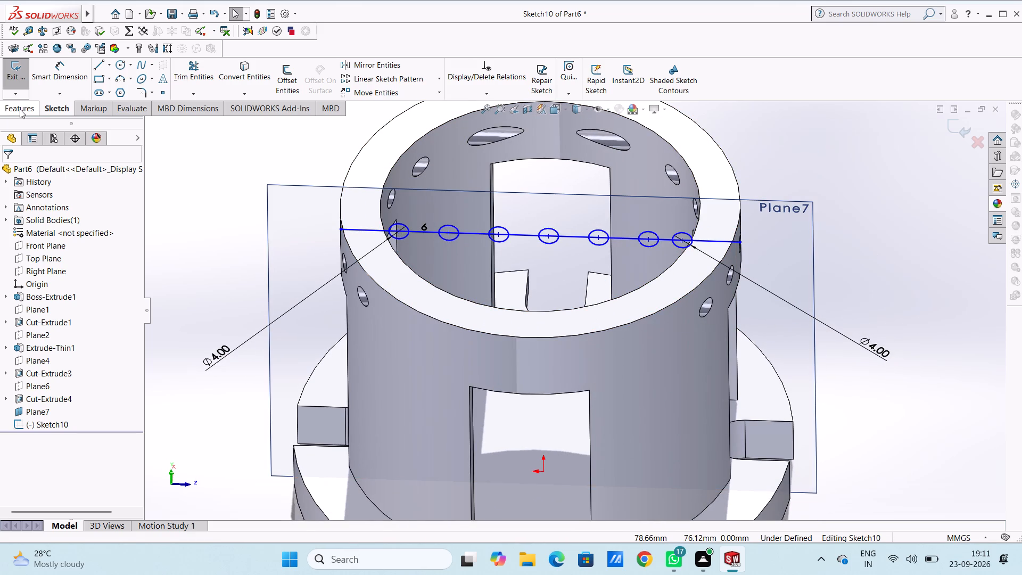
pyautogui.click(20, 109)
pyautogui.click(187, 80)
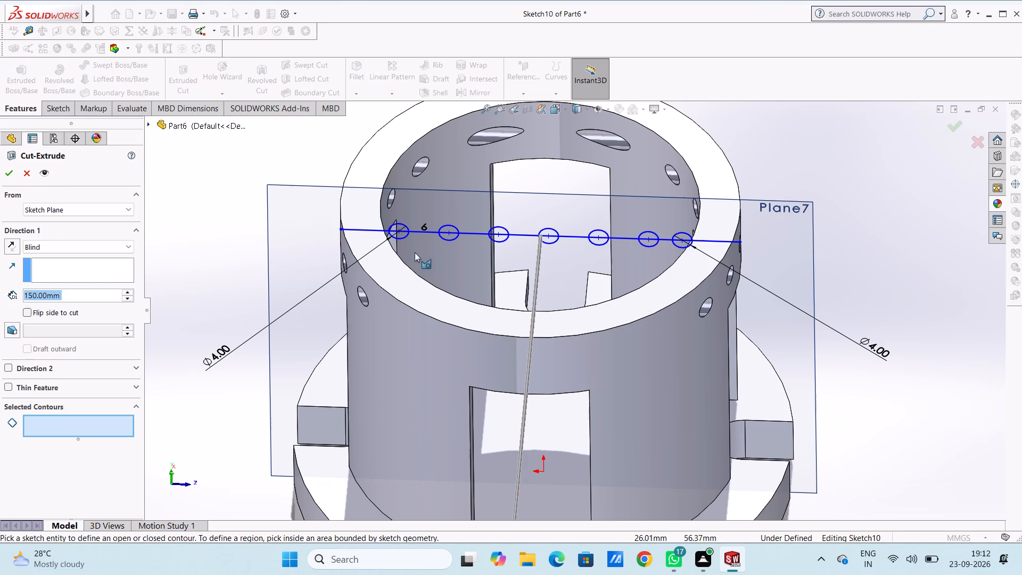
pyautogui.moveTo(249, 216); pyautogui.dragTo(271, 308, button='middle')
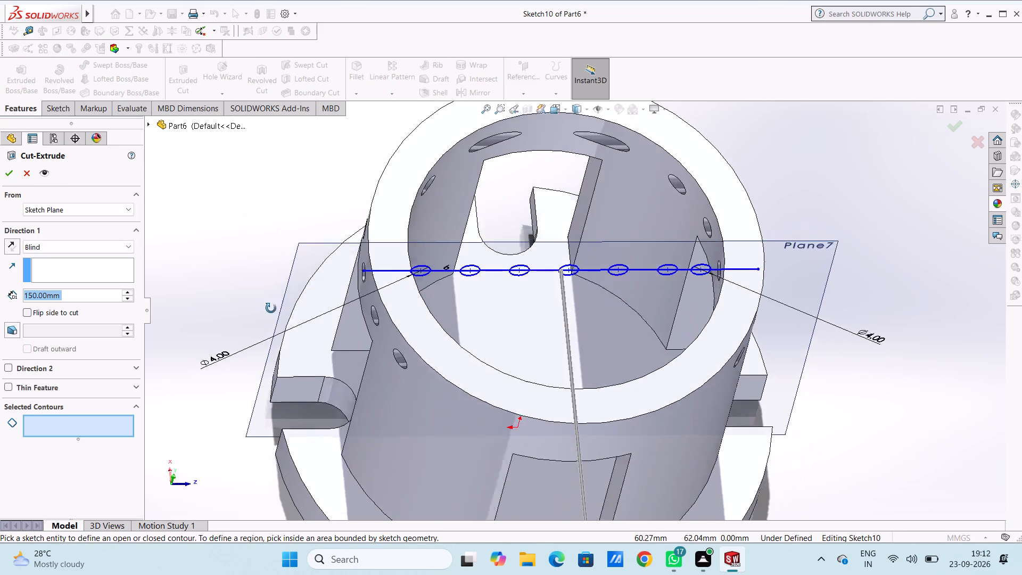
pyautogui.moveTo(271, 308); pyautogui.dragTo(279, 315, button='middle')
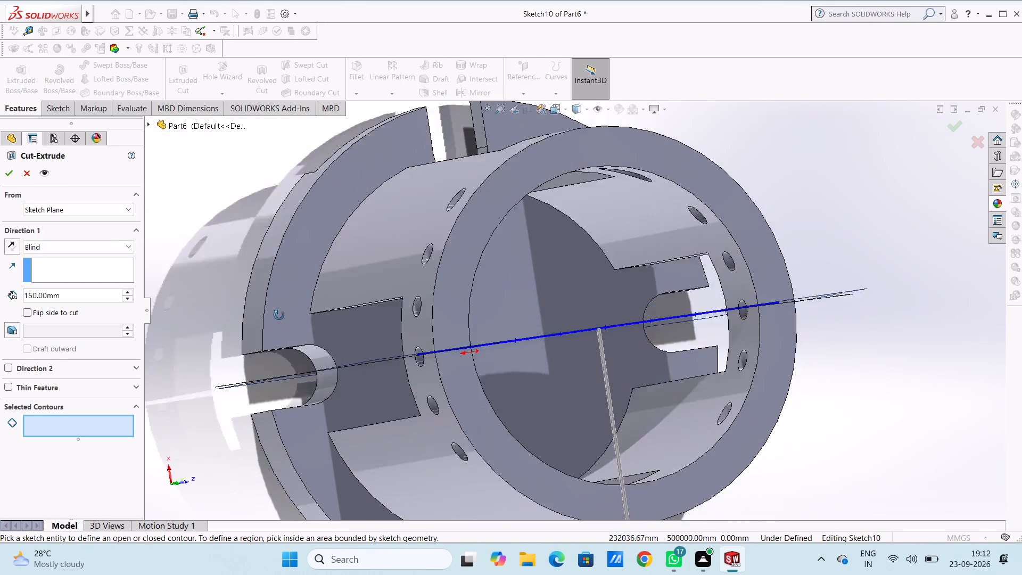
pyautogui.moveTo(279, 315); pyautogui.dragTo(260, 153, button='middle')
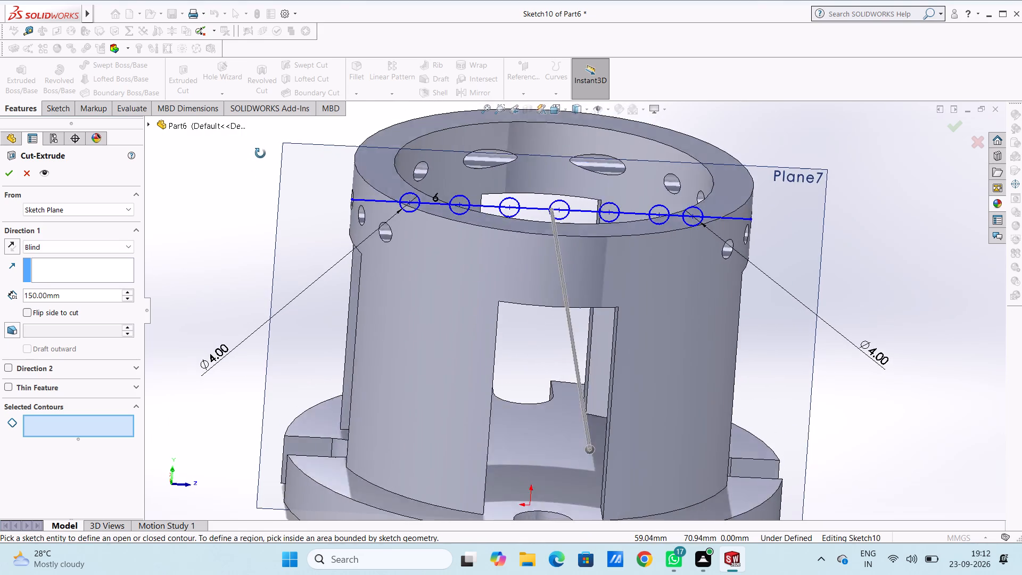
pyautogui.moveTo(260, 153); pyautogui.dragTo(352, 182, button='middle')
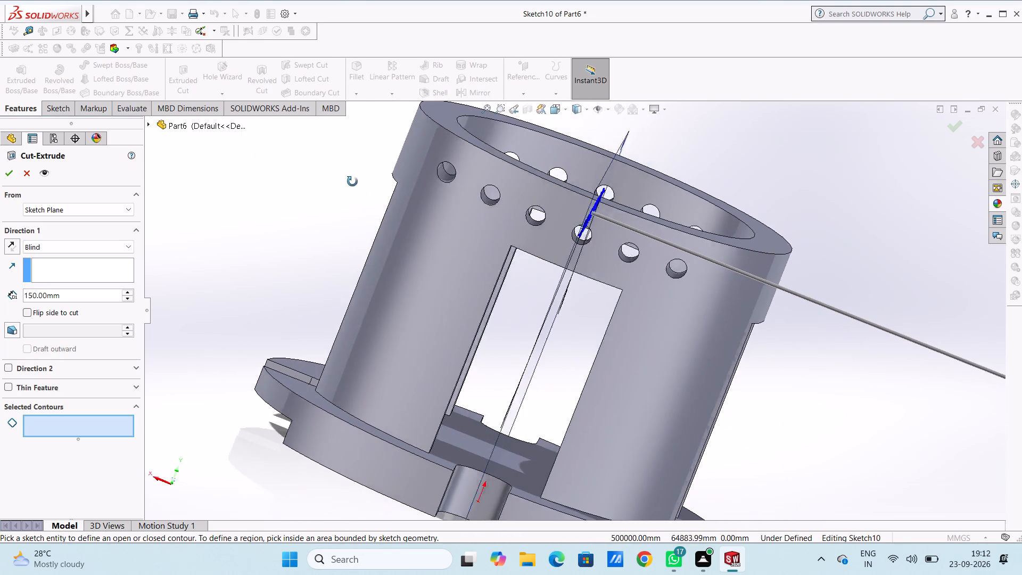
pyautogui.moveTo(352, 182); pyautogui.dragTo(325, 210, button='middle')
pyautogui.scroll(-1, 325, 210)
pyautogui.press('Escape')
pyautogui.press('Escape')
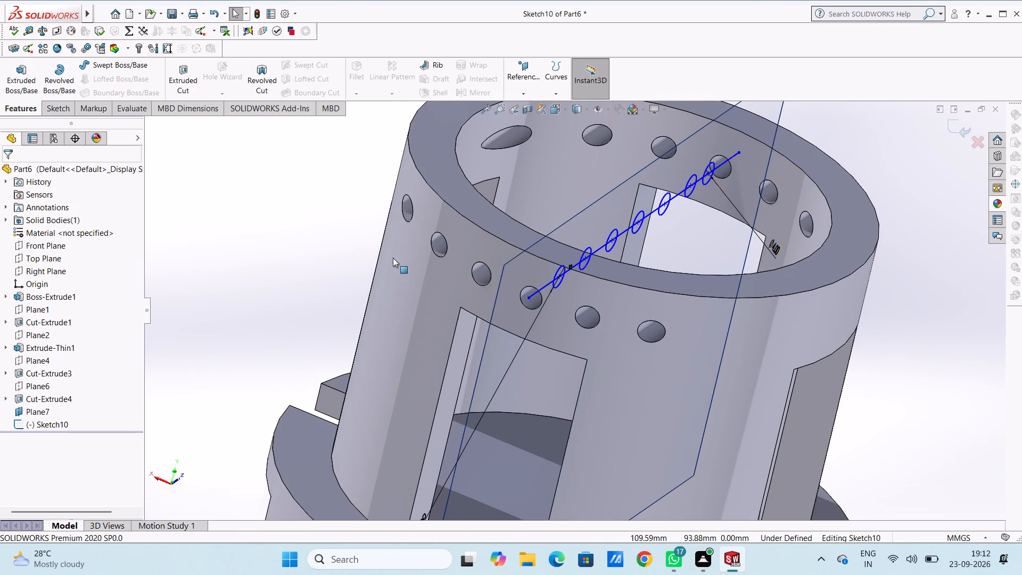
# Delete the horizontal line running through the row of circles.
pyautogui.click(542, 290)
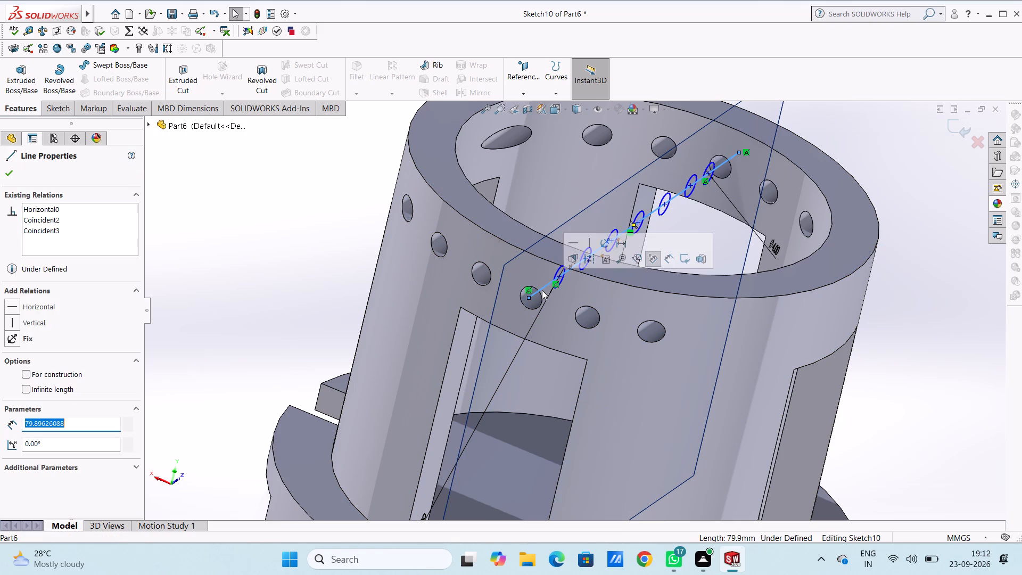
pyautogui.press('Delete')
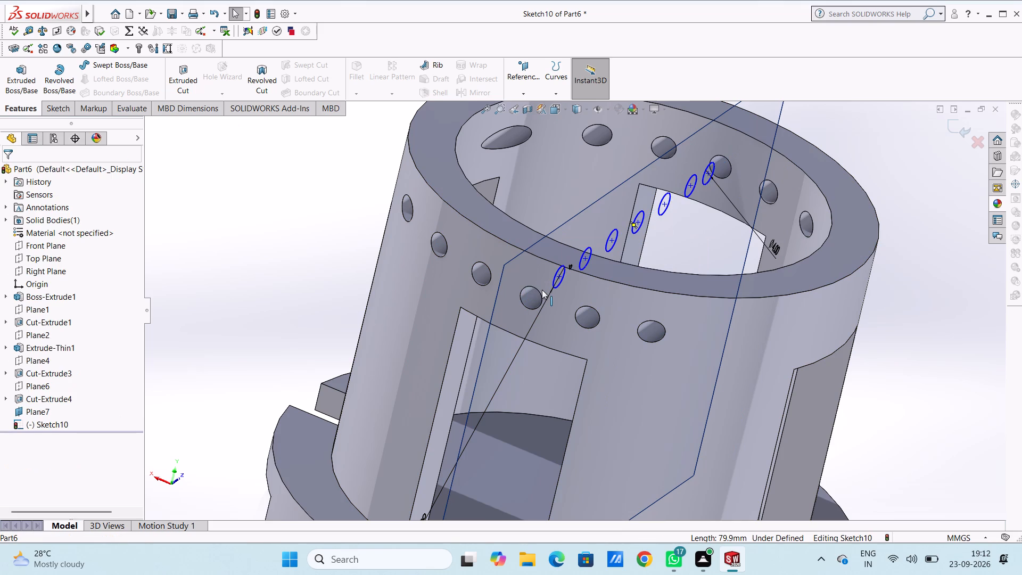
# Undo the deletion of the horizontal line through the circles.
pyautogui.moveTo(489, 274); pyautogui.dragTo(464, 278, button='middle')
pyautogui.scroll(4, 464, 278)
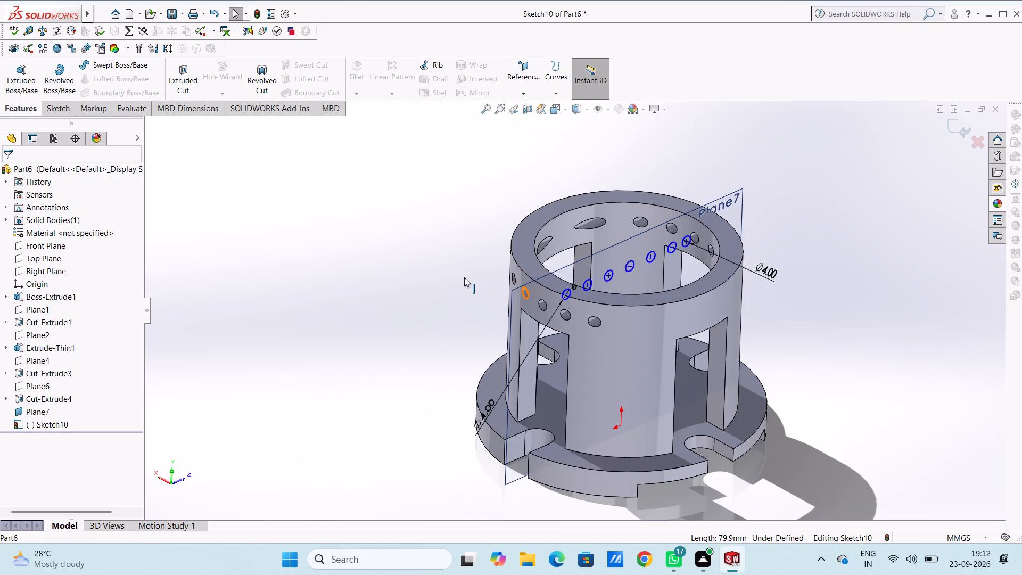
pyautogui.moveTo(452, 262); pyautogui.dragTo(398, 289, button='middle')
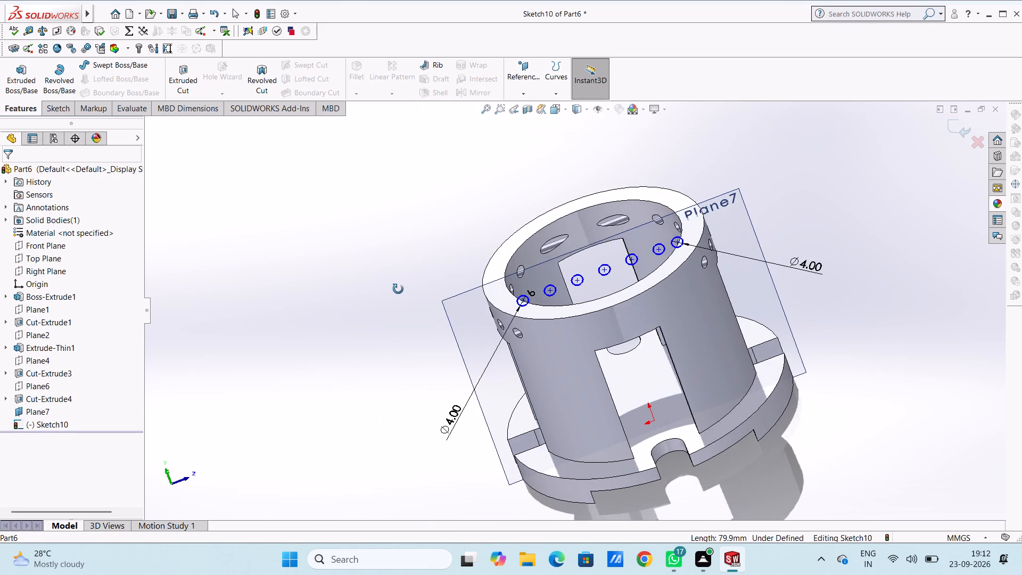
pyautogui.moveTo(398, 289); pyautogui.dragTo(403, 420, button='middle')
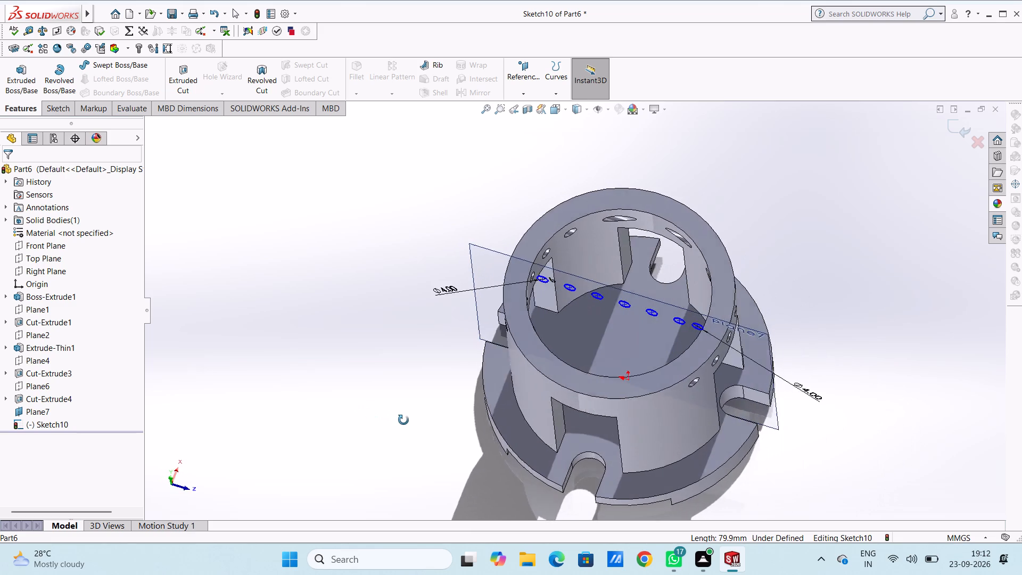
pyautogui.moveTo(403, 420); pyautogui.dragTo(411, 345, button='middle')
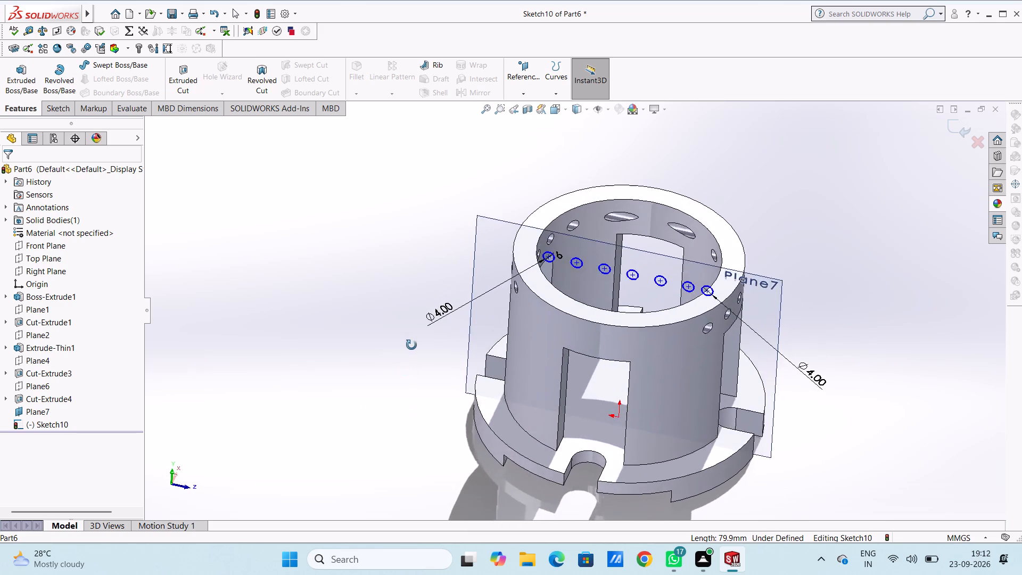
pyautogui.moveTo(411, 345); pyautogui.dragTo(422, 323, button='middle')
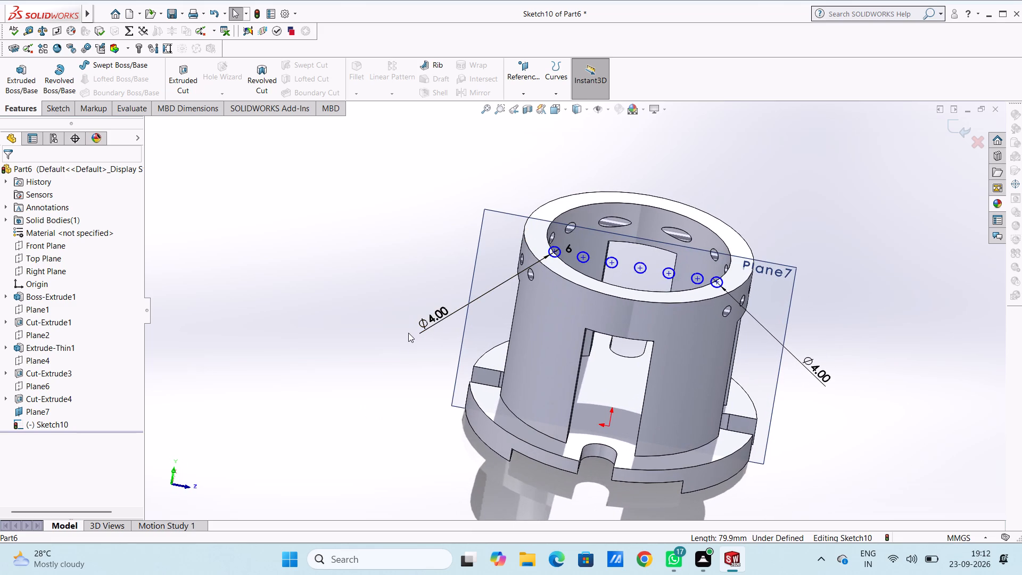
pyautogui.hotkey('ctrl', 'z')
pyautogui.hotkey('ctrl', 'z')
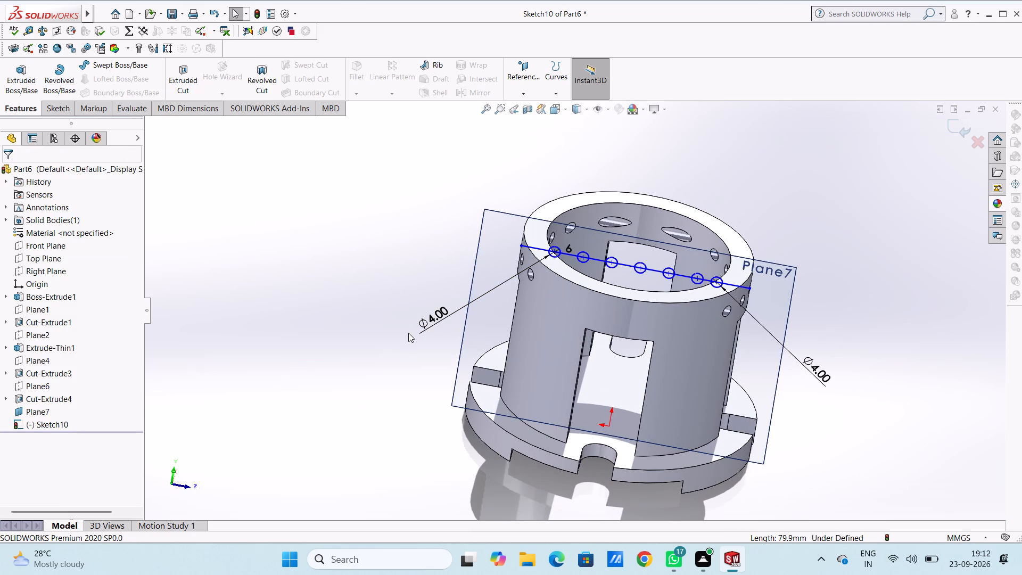
# Undo the extra circle on the positive Z side with its diameter dimension, and the 6-instance linear pattern.
pyautogui.hotkey('ctrl', '1')
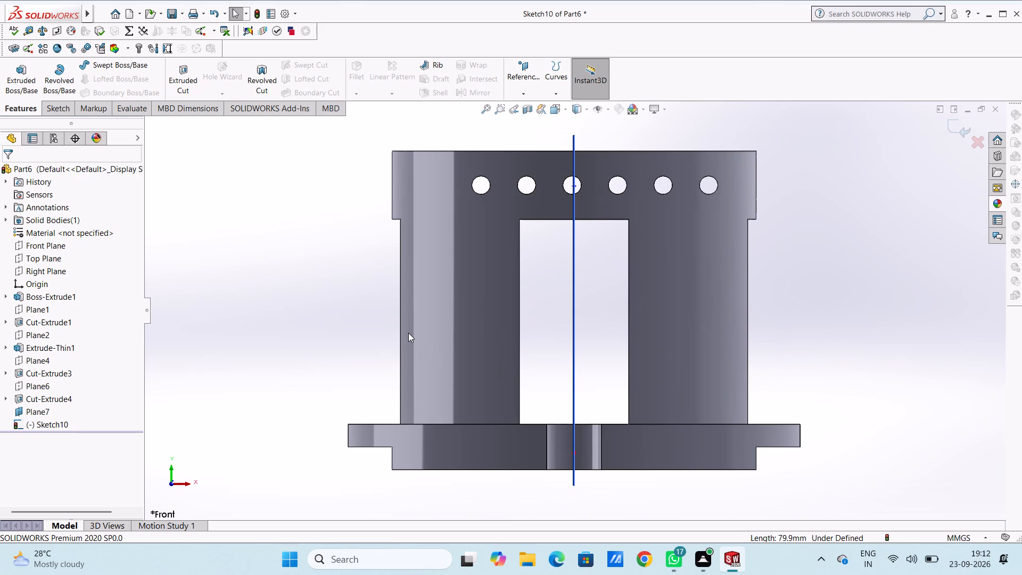
pyautogui.hotkey('ctrl', '3')
pyautogui.hotkey('ctrl', 'z')
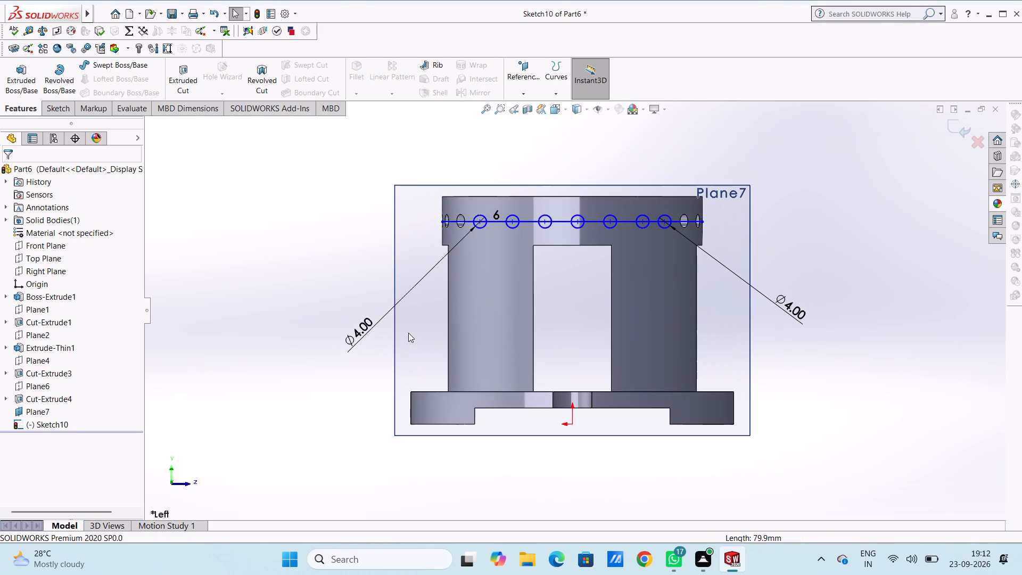
pyautogui.hotkey('ctrl', 'z')
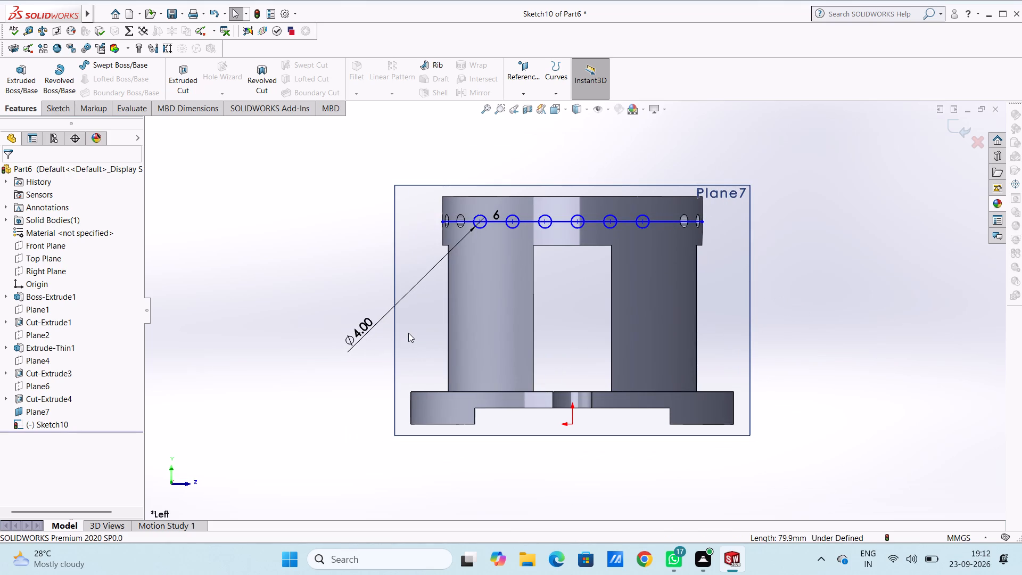
pyautogui.hotkey('ctrl', 'z')
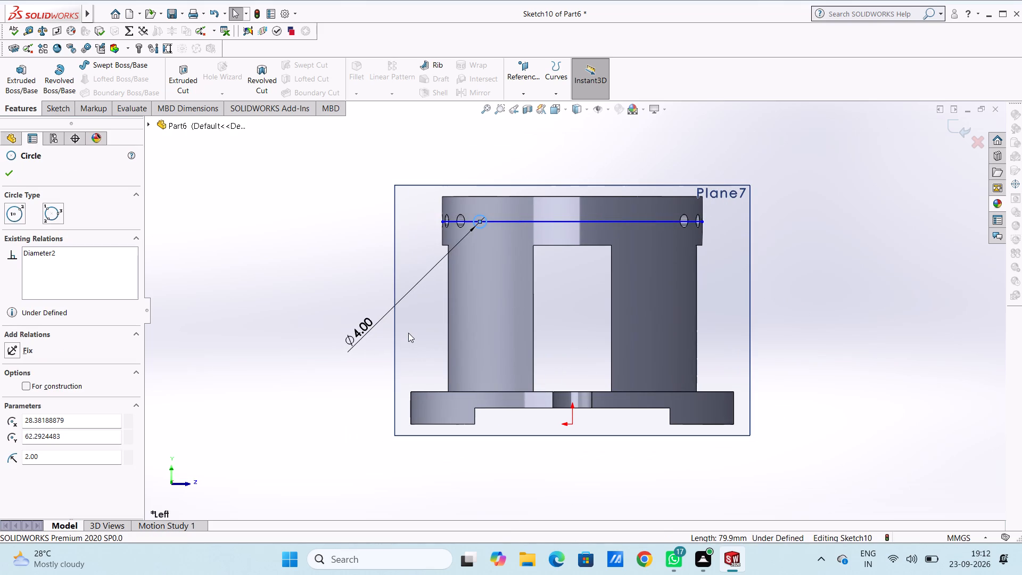
pyautogui.click(333, 277)
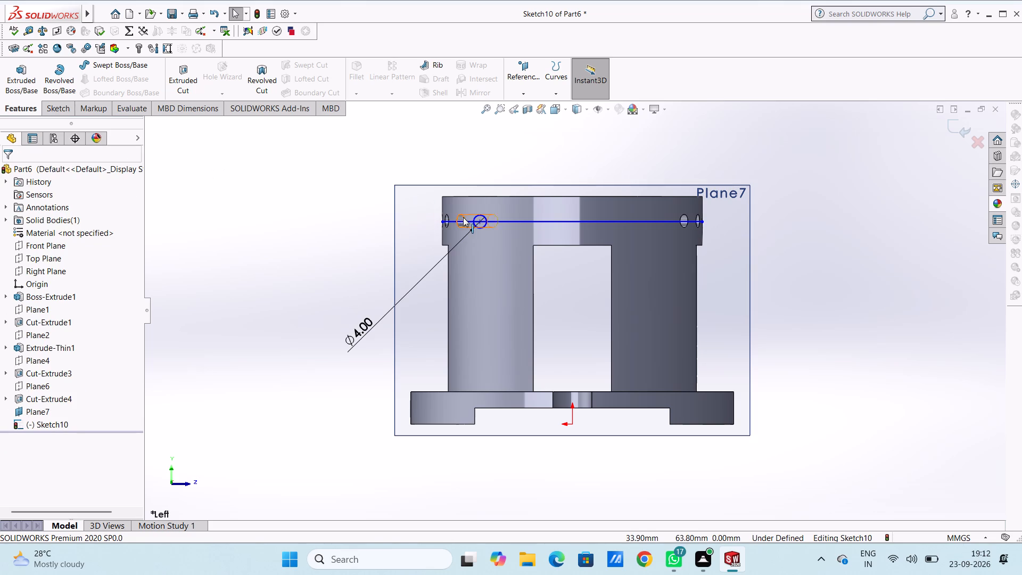
# Pattern the remaining 4 mm circle linearly along the X-axis direction with 4 instances at 10 mm spacing.
pyautogui.click(476, 215)
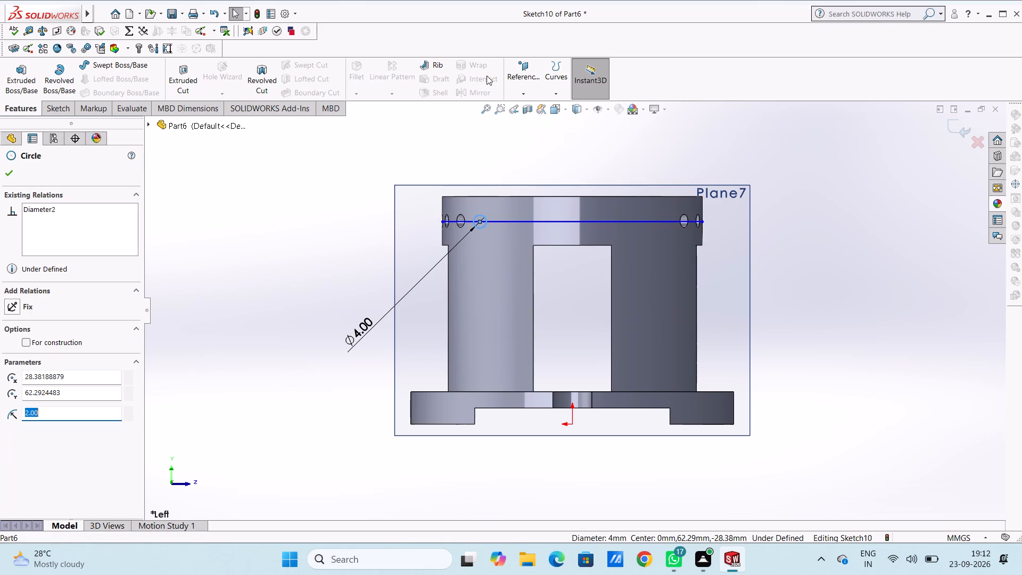
pyautogui.click(67, 110)
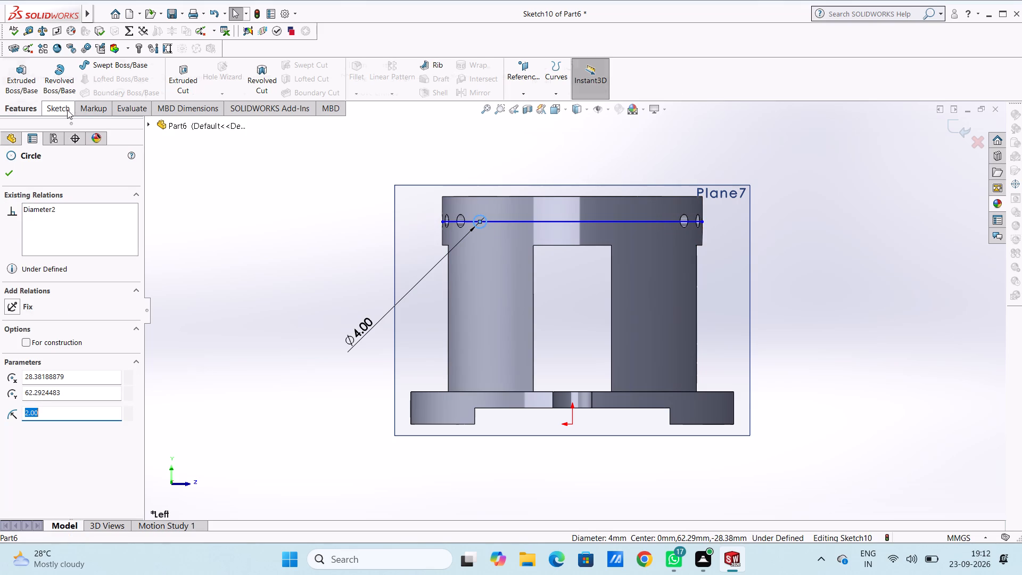
pyautogui.click(409, 78)
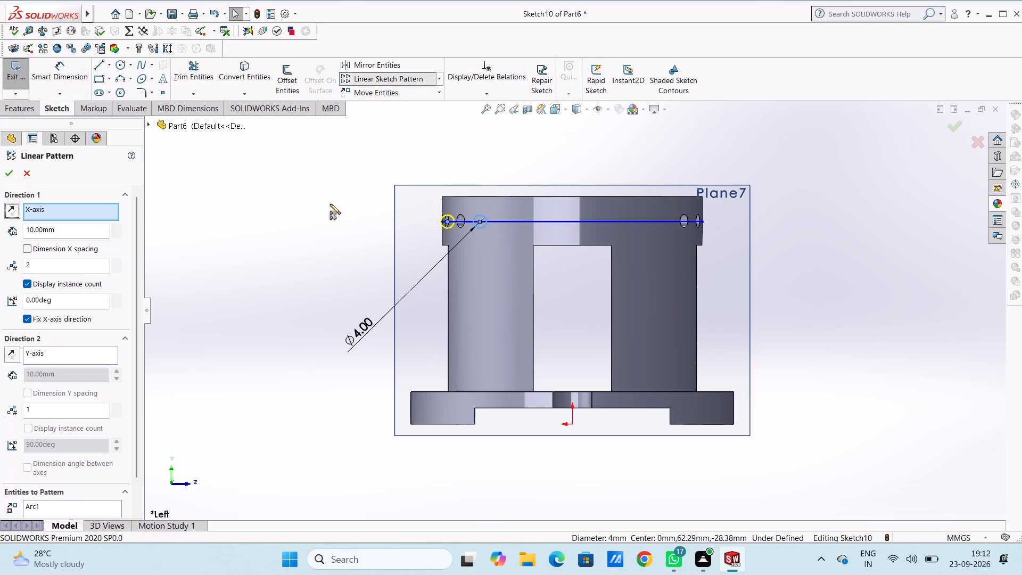
pyautogui.doubleClick(75, 267)
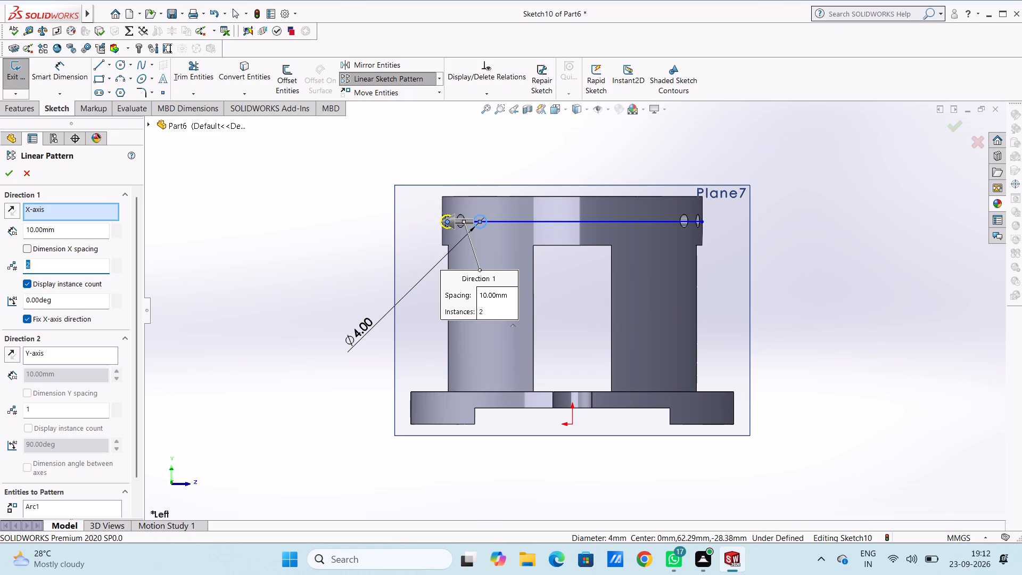
pyautogui.press('4')
pyautogui.press('Return')
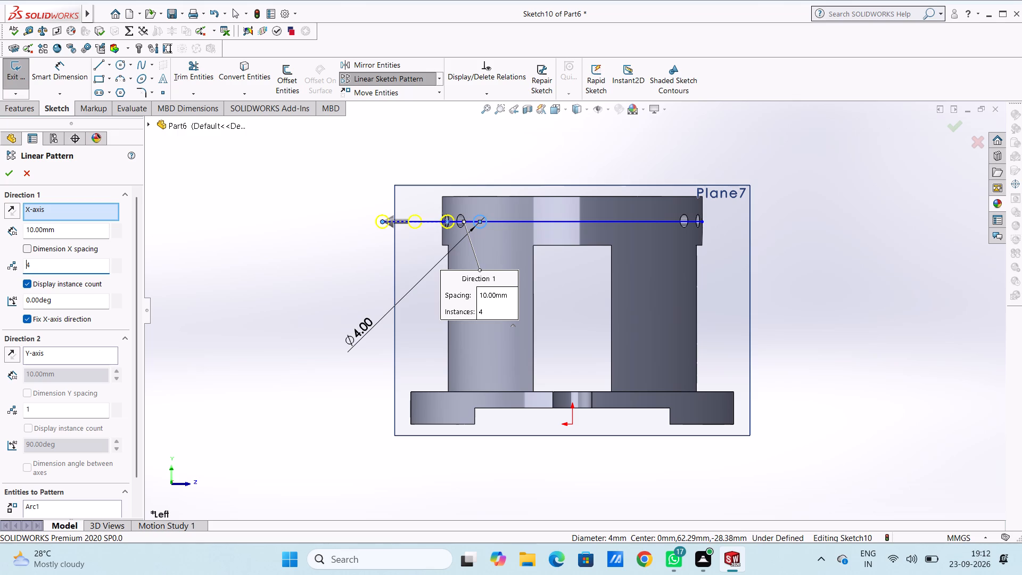
pyautogui.click(10, 176)
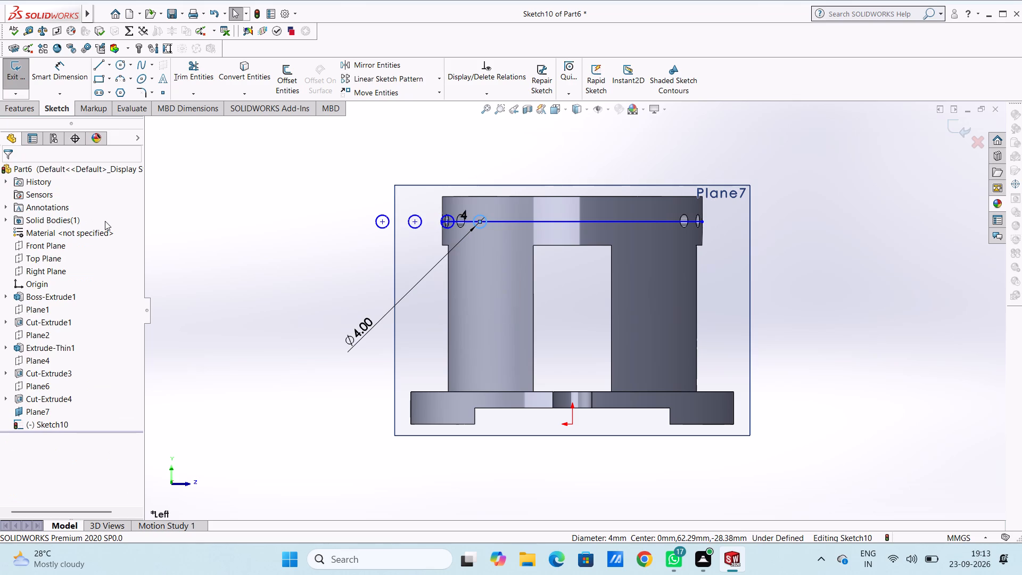
# Undo the 4-instance linear pattern of the 4 mm circle.
pyautogui.hotkey('ctrl', 'z')
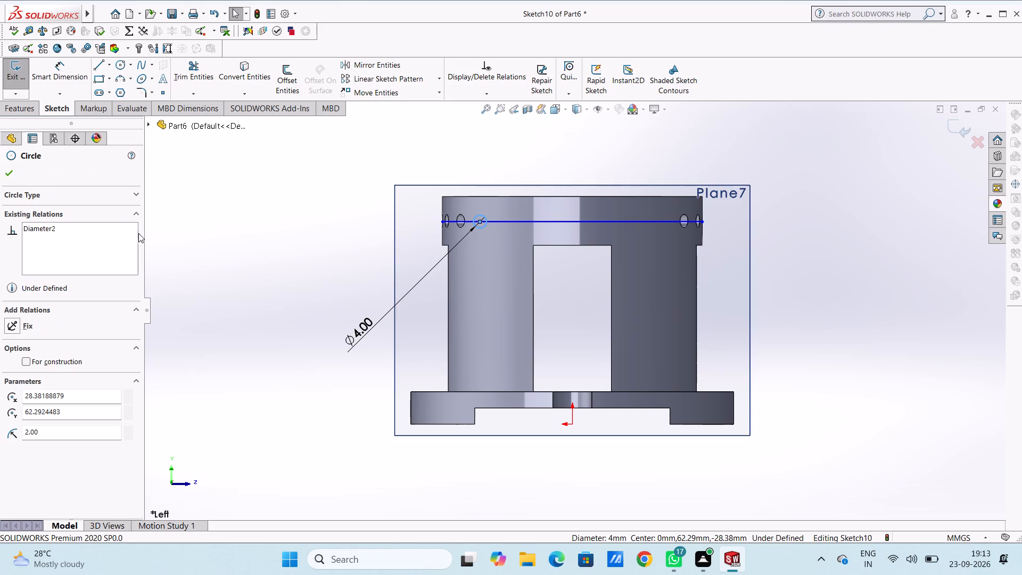
# Pattern the 4 mm circle linearly along the reversed X-axis direction with 6 instances at 10 mm spacing.
pyautogui.click(421, 78)
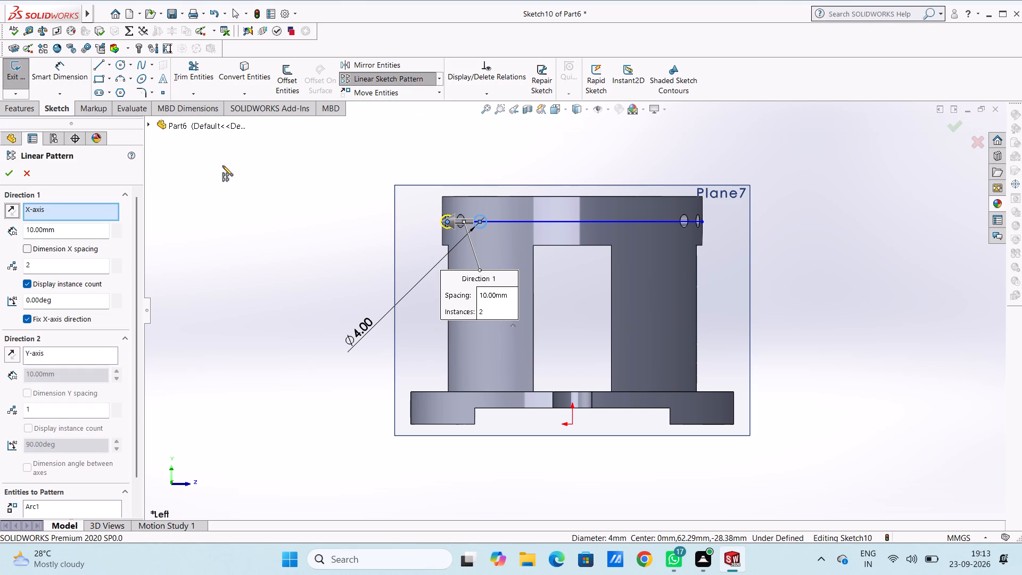
pyautogui.click(12, 209)
pyautogui.click(71, 267)
pyautogui.click(71, 267)
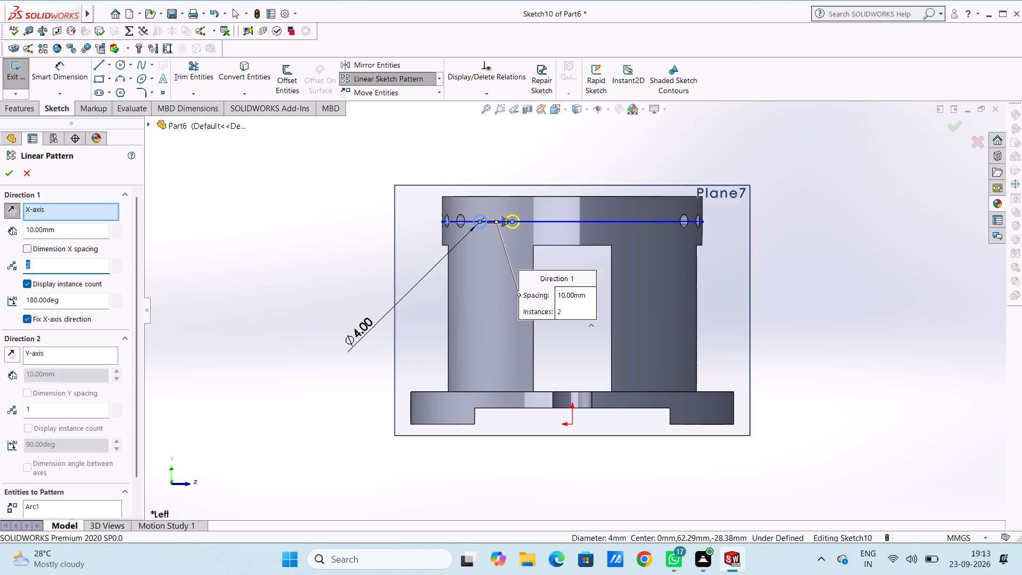
pyautogui.press('4')
pyautogui.press('Return')
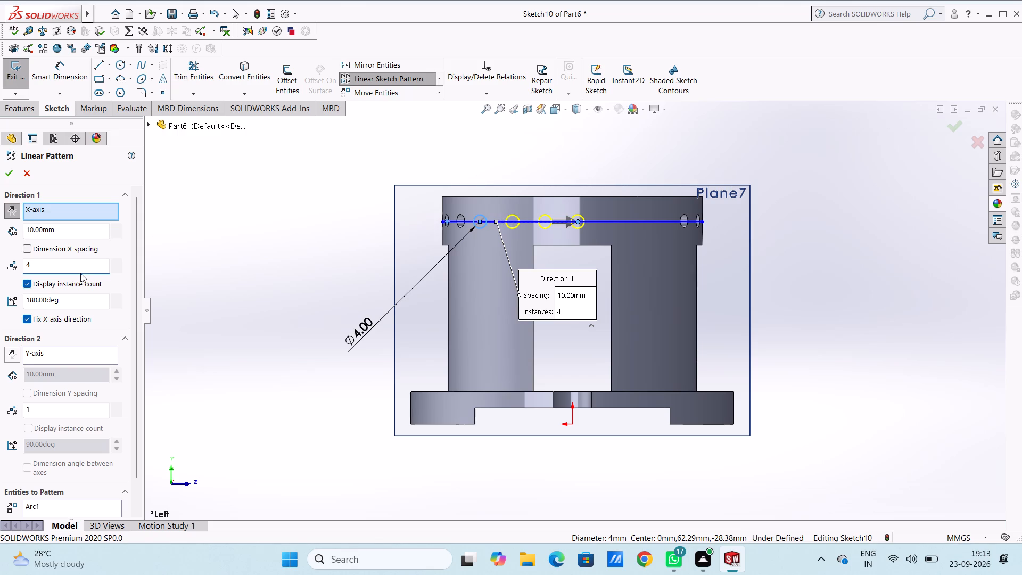
pyautogui.doubleClick(82, 268)
pyautogui.press('6')
pyautogui.press('Return')
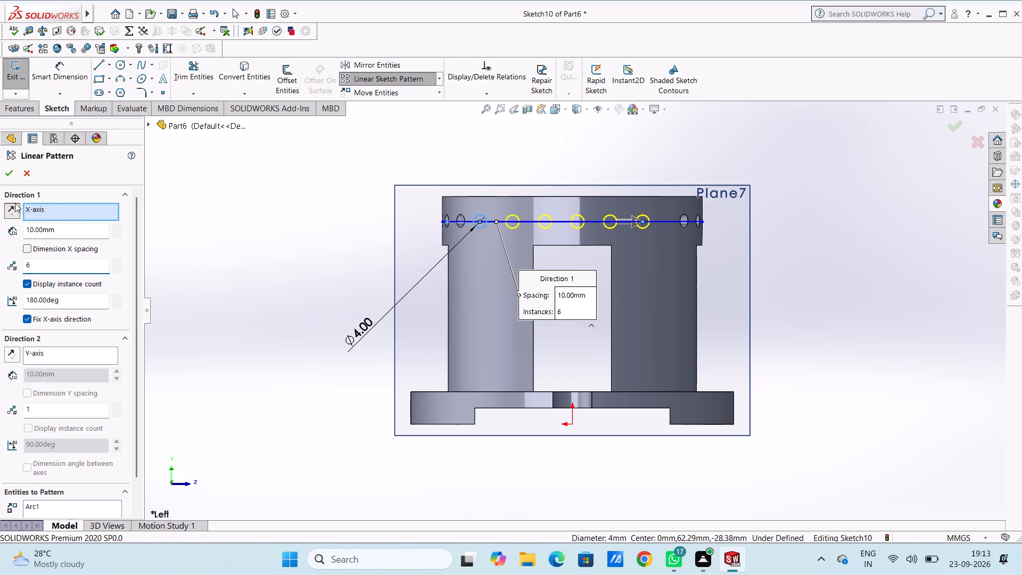
pyautogui.click(10, 173)
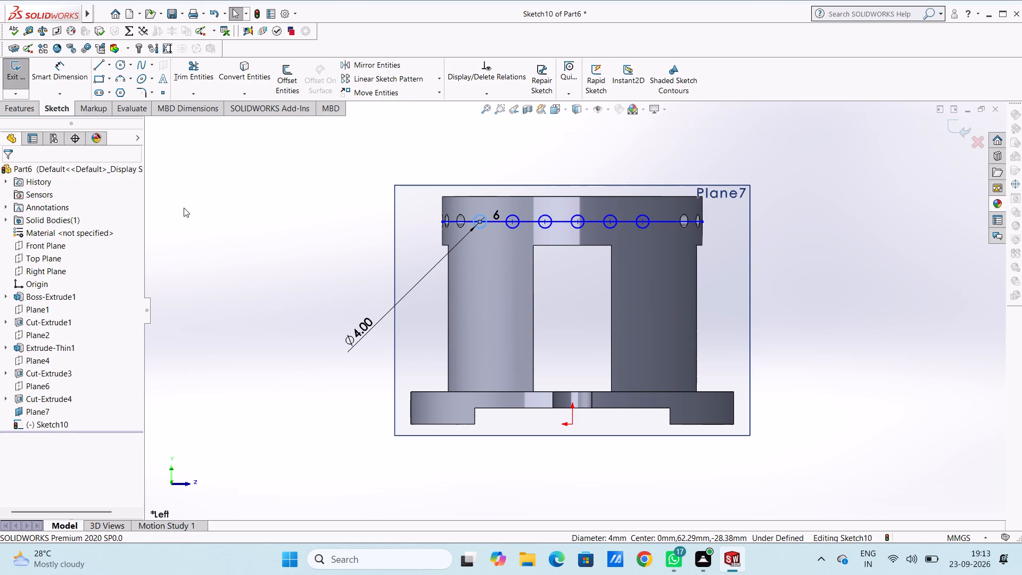
# Delete the horizontal line running through the row of circles.
pyautogui.click(447, 222)
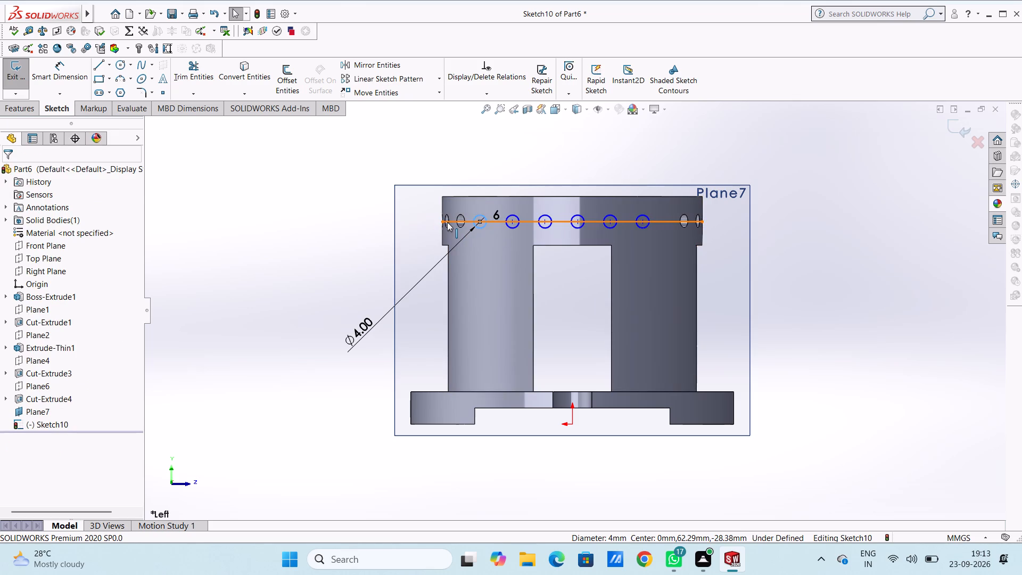
pyautogui.press('Delete')
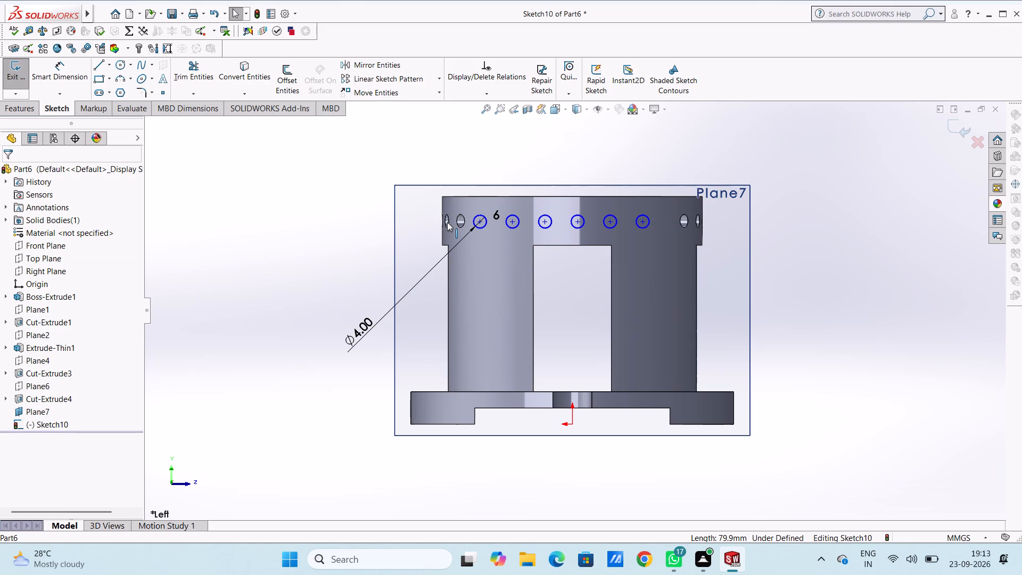
# Delete the two outermost circles of the patterned row, including the dimensioned seed circle.
pyautogui.scroll(-1, 492, 219)
pyautogui.scroll(-1, 578, 229)
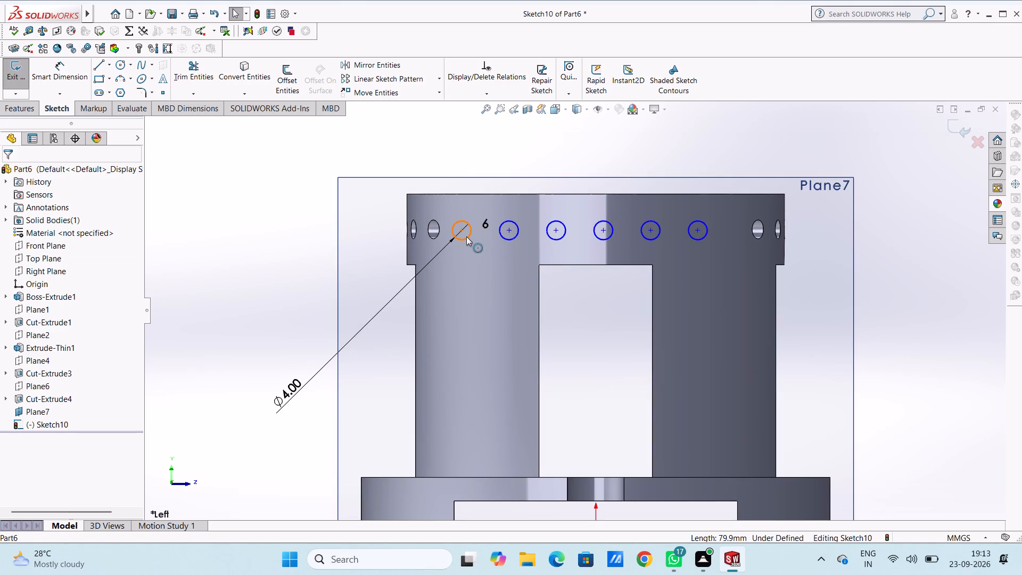
pyautogui.click(466, 236)
pyautogui.press('Delete')
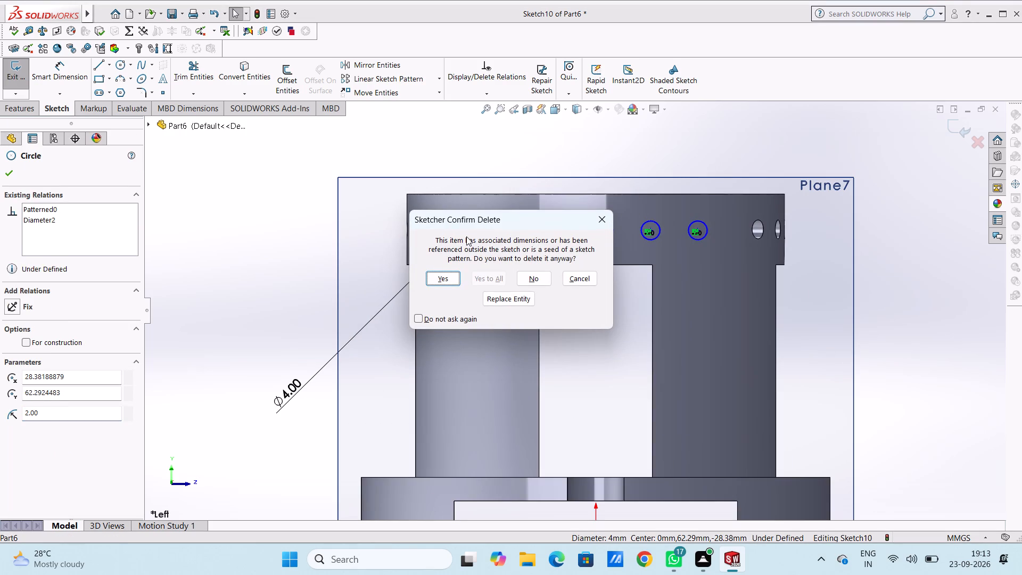
pyautogui.click(448, 275)
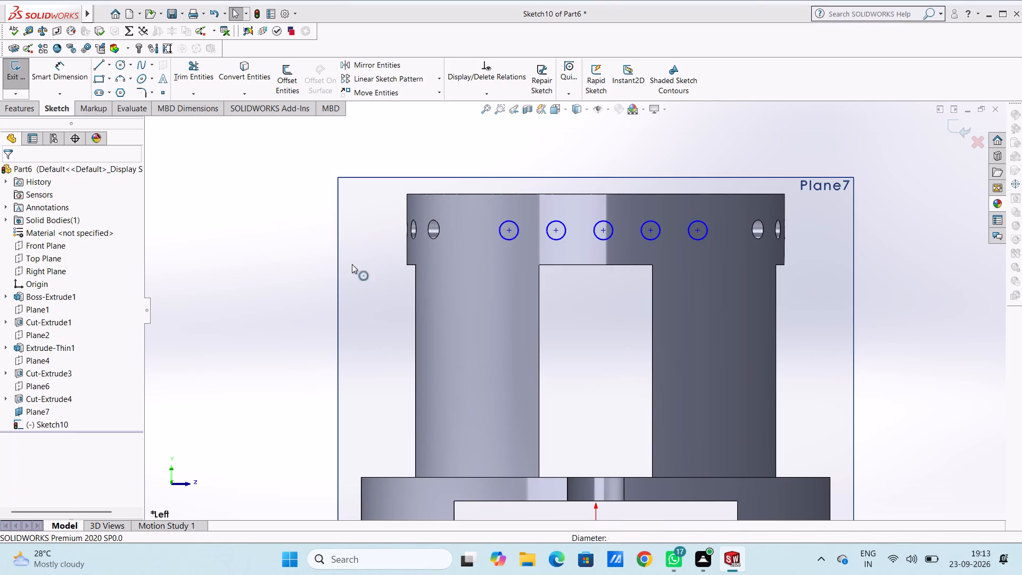
pyautogui.click(697, 237)
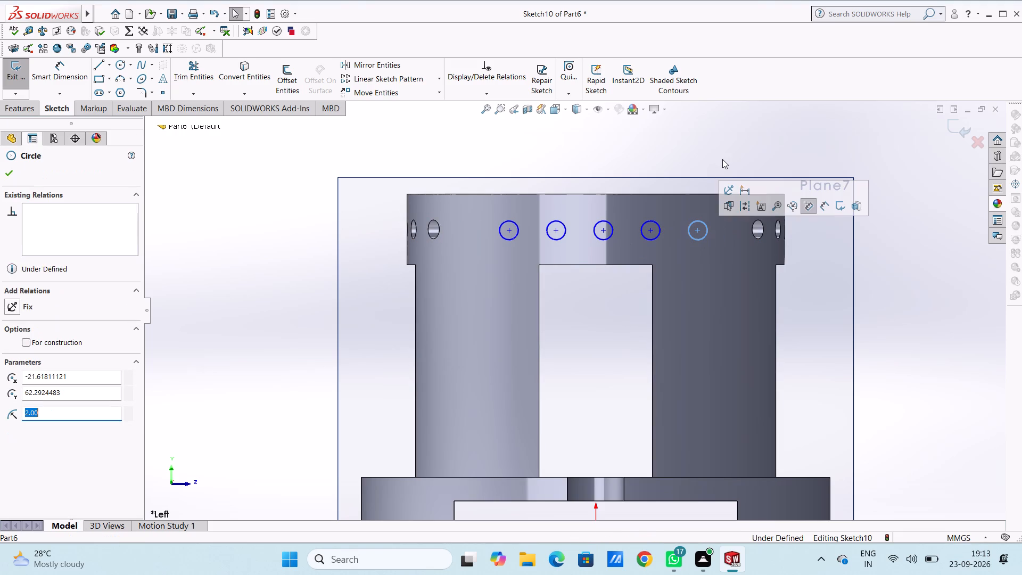
pyautogui.press('Delete')
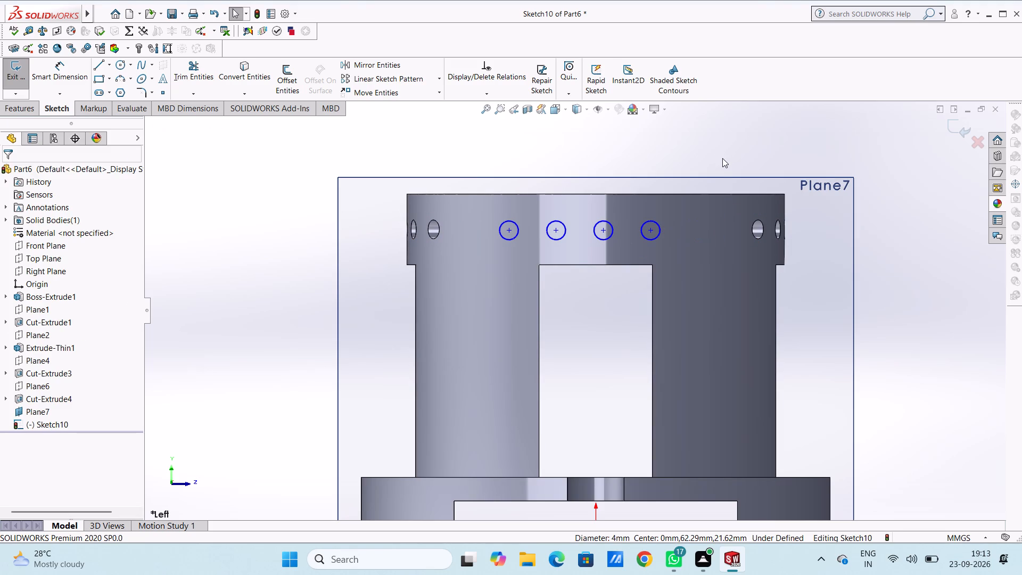
# Extrude-cut the four remaining circles through the tube's upper band as a Mid Plane cut of 150 mm.
pyautogui.moveTo(708, 131); pyautogui.dragTo(701, 244, button='middle')
pyautogui.scroll(-1, 700, 242)
pyautogui.scroll(3, 698, 249)
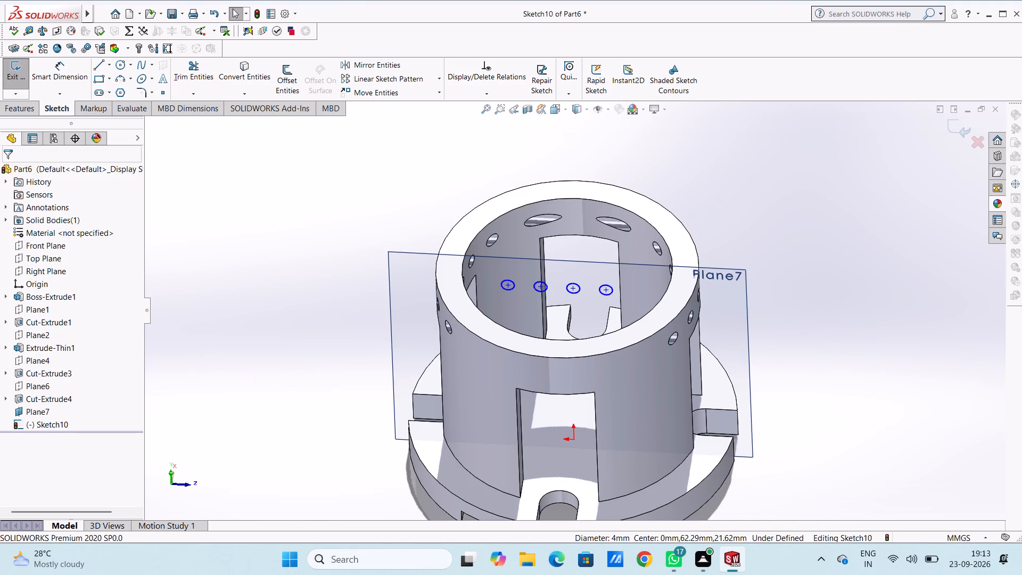
pyautogui.click(24, 111)
pyautogui.click(184, 69)
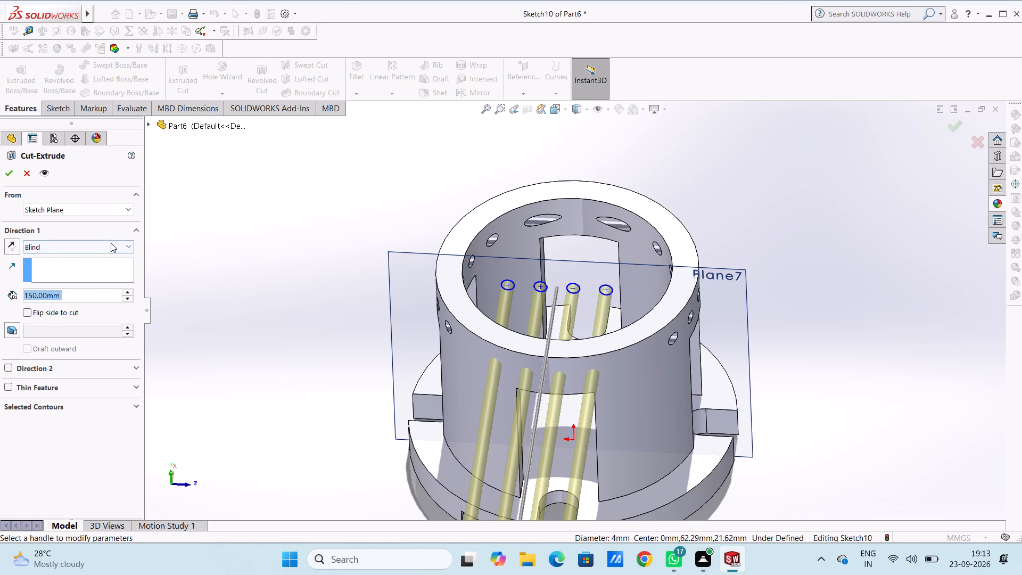
pyautogui.click(111, 243)
pyautogui.click(83, 326)
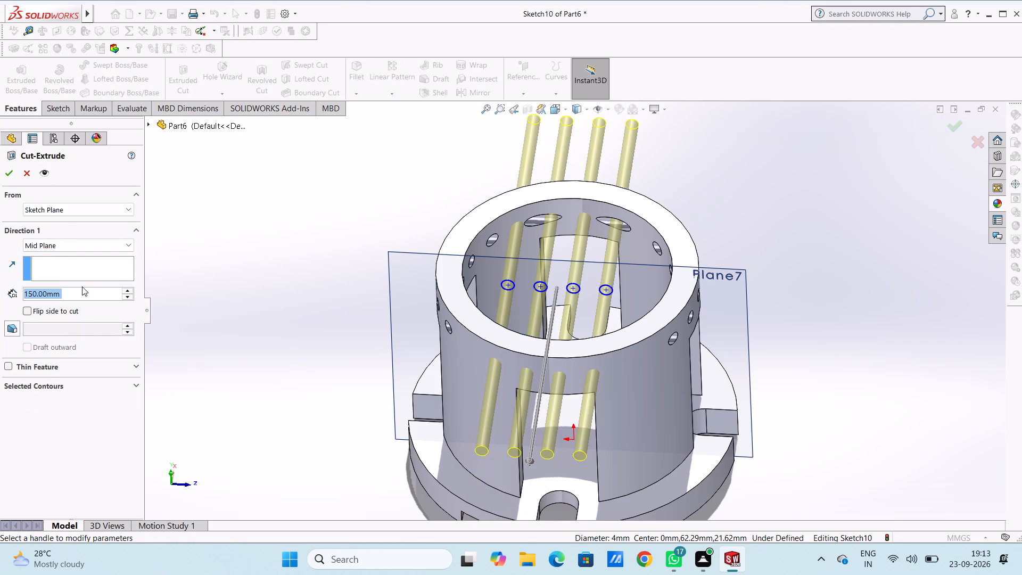
pyautogui.click(9, 171)
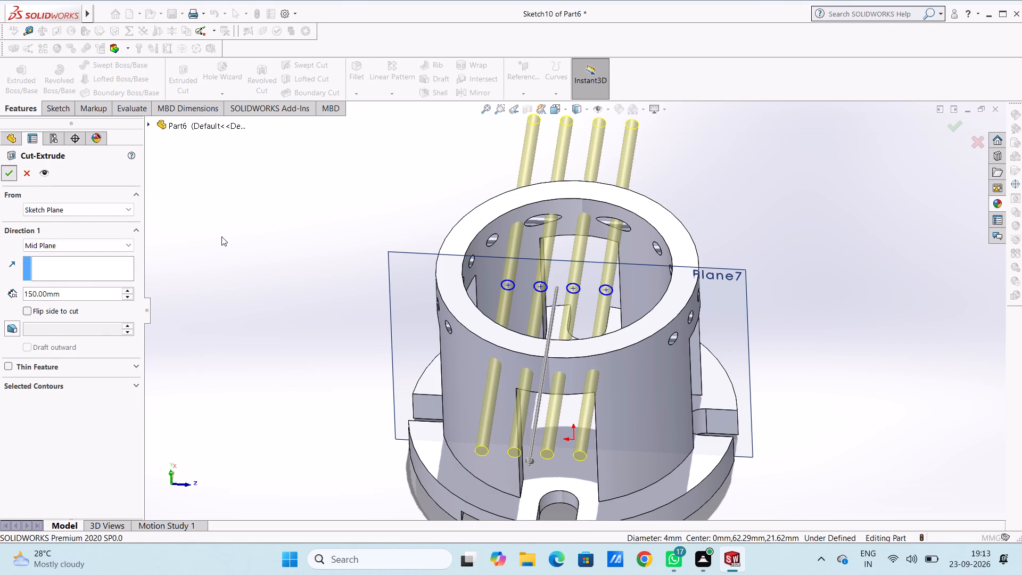
pyautogui.click(225, 236)
# Examine the rows of holes around the tube's upper band and the openings from all sides.
pyautogui.moveTo(304, 245); pyautogui.dragTo(367, 240, button='middle')
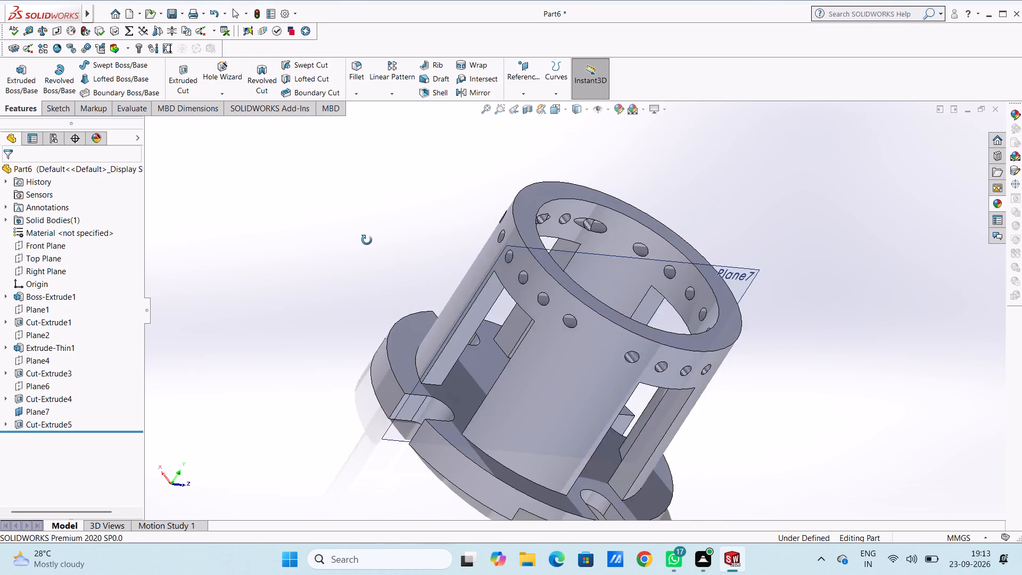
pyautogui.moveTo(367, 240); pyautogui.dragTo(248, 255, button='middle')
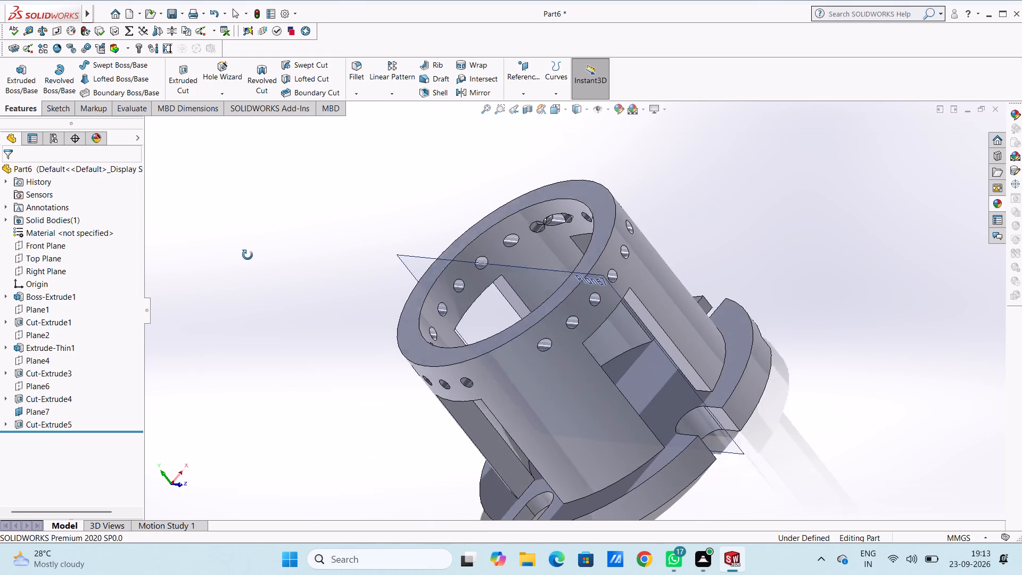
pyautogui.moveTo(248, 255); pyautogui.dragTo(353, 251, button='middle')
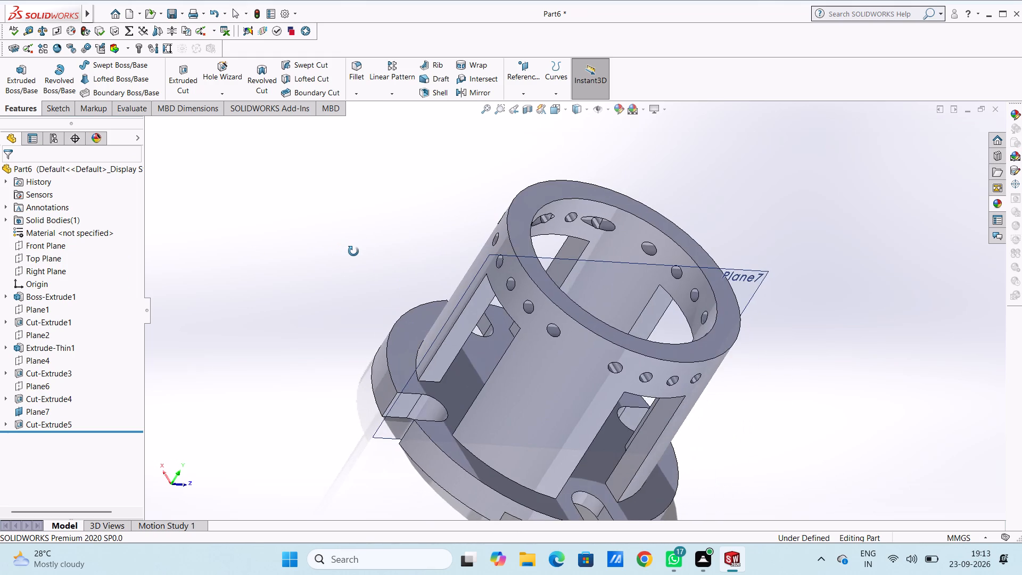
pyautogui.moveTo(353, 251); pyautogui.dragTo(358, 407, button='middle')
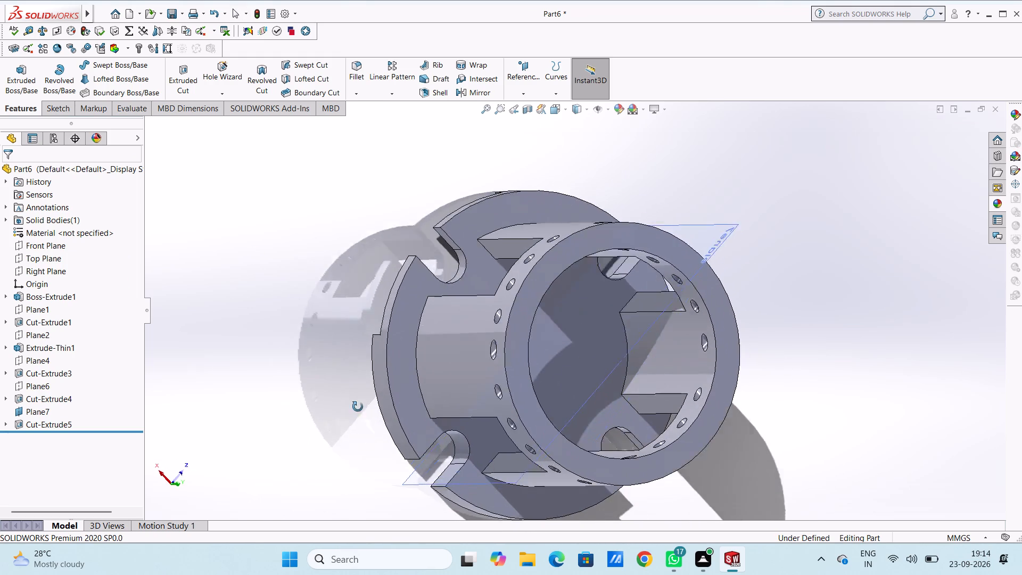
pyautogui.moveTo(358, 407); pyautogui.dragTo(289, 307, button='middle')
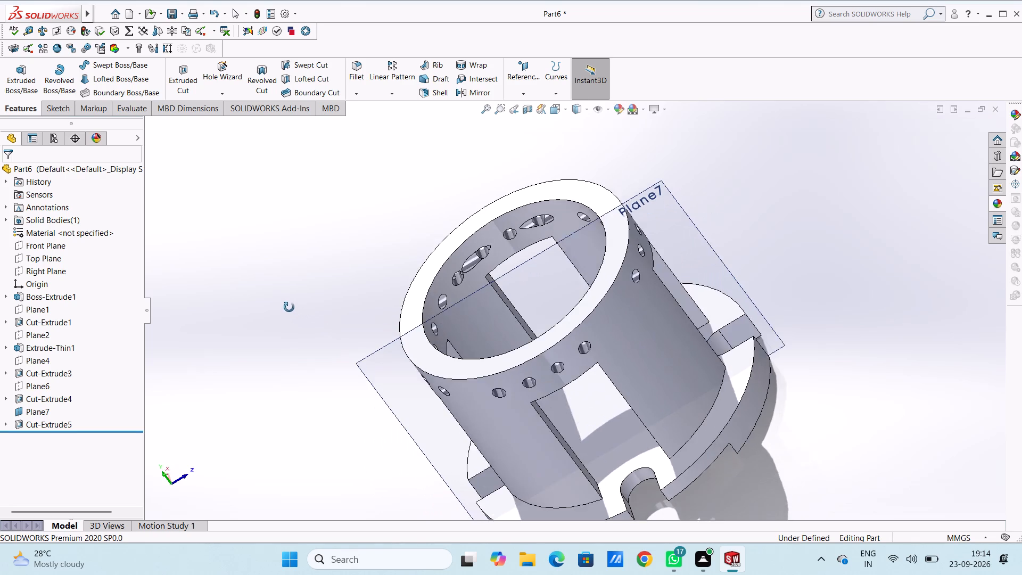
pyautogui.moveTo(289, 307); pyautogui.dragTo(387, 315, button='middle')
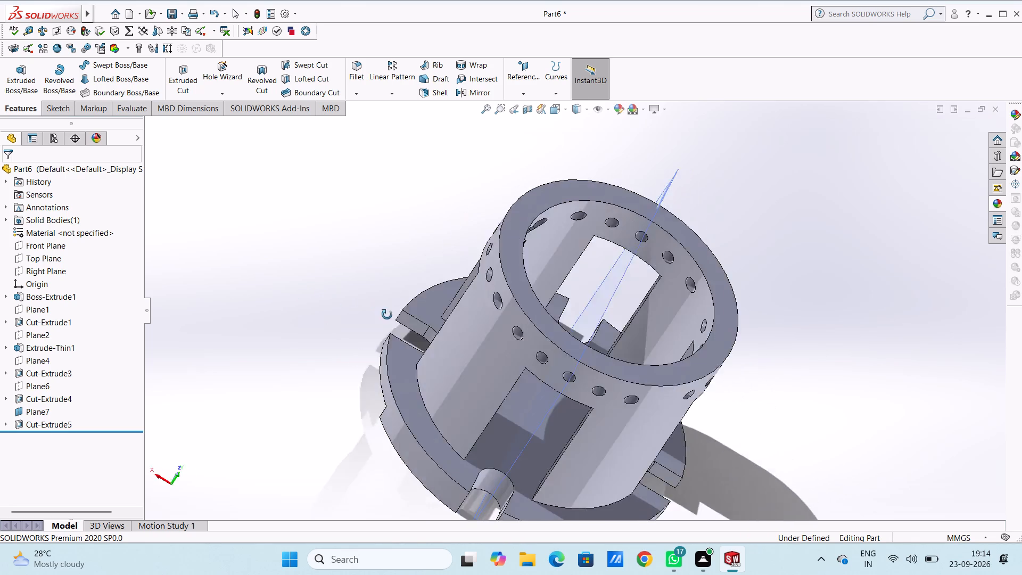
pyautogui.moveTo(387, 315); pyautogui.dragTo(363, 326, button='middle')
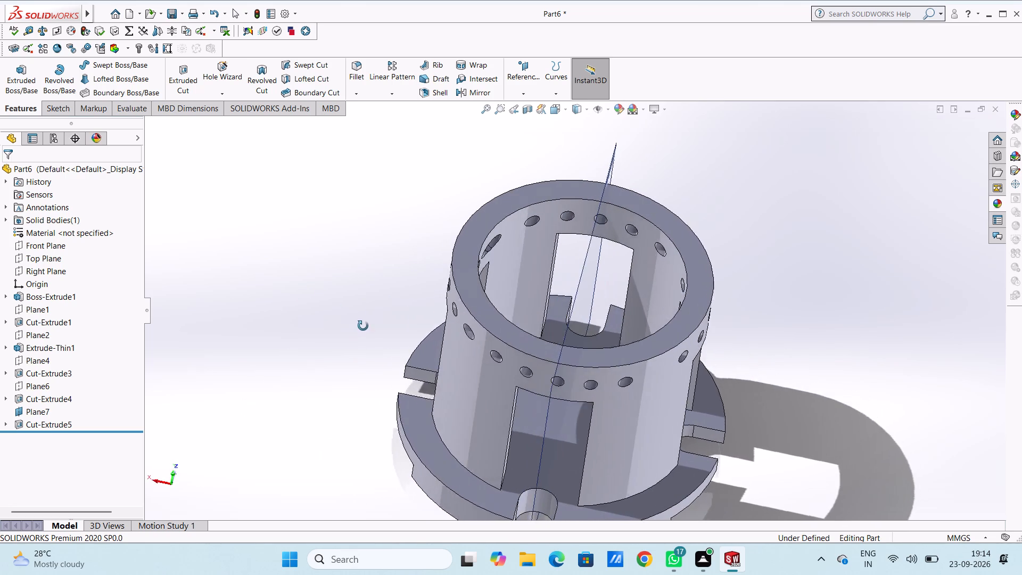
pyautogui.moveTo(363, 326); pyautogui.dragTo(307, 253, button='middle')
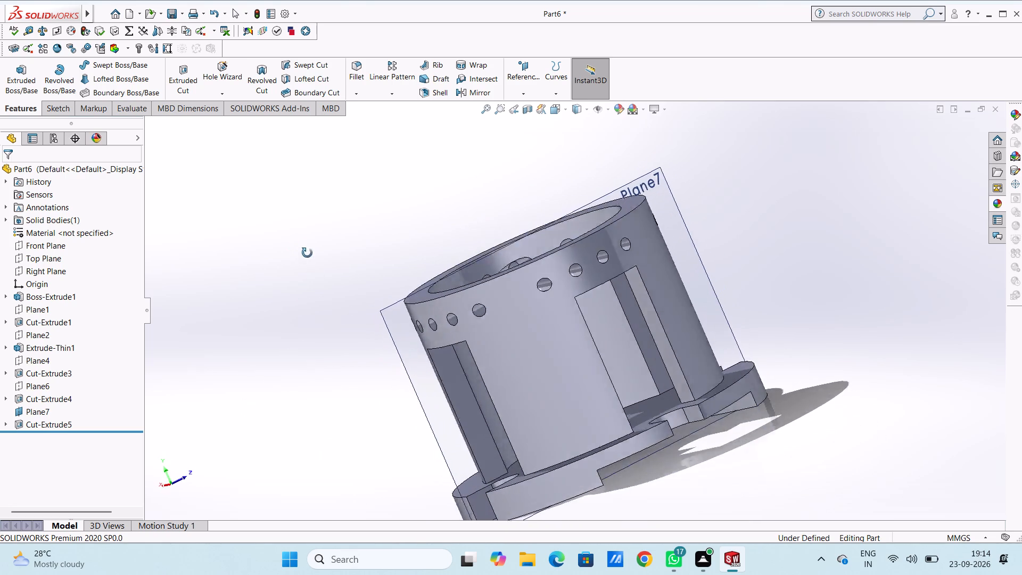
pyautogui.moveTo(307, 253); pyautogui.dragTo(334, 270, button='middle')
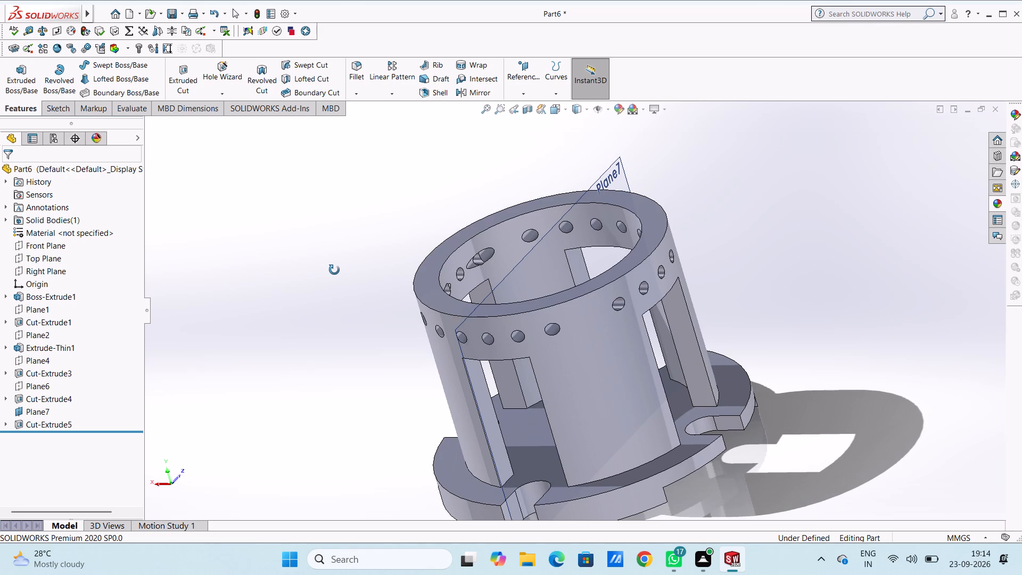
pyautogui.moveTo(334, 270); pyautogui.dragTo(389, 316, button='middle')
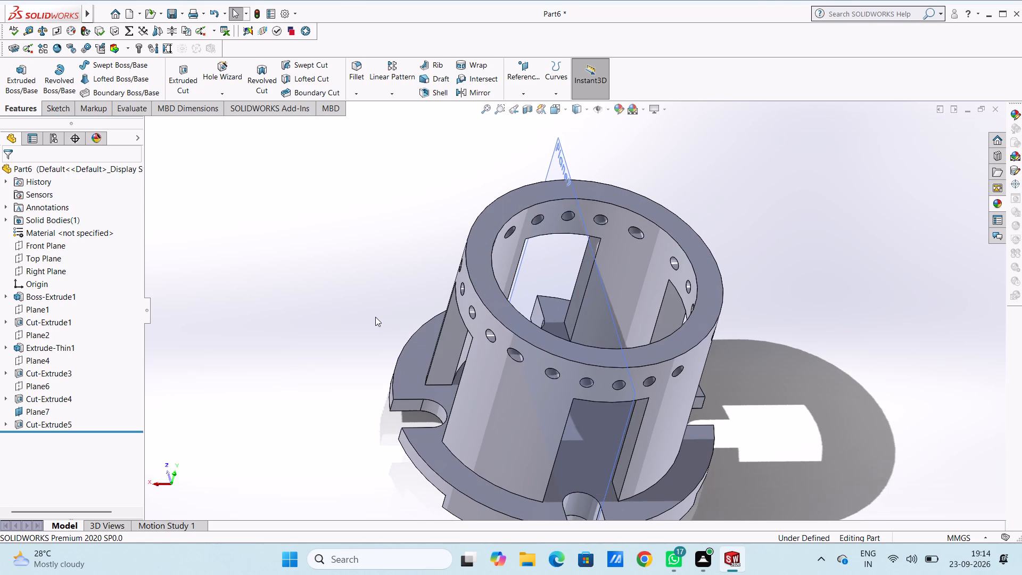
pyautogui.moveTo(375, 316); pyautogui.dragTo(298, 314, button='middle')
pyautogui.scroll(3, 298, 314)
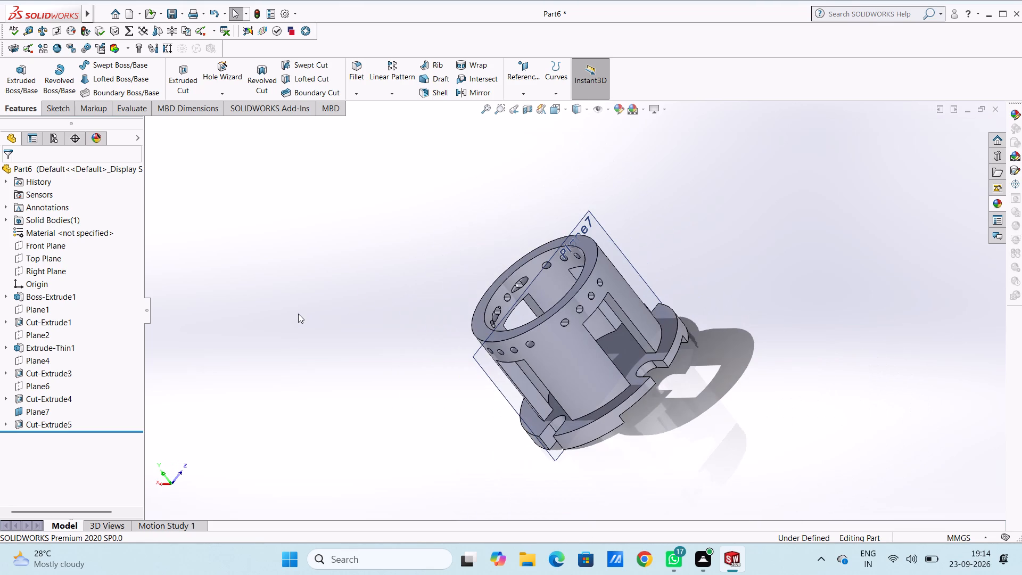
# Hide Plane7.
pyautogui.click(43, 411)
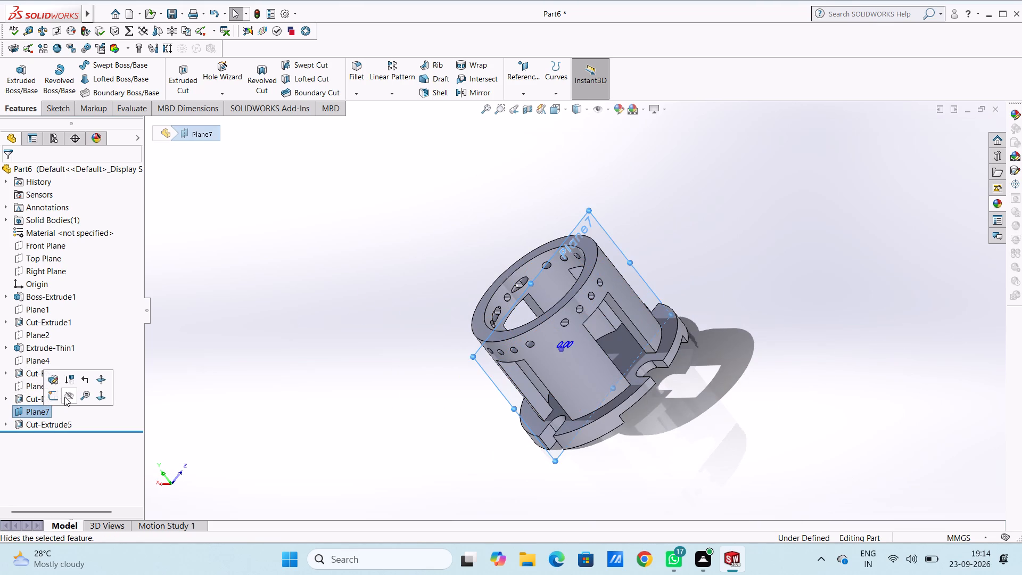
pyautogui.click(66, 396)
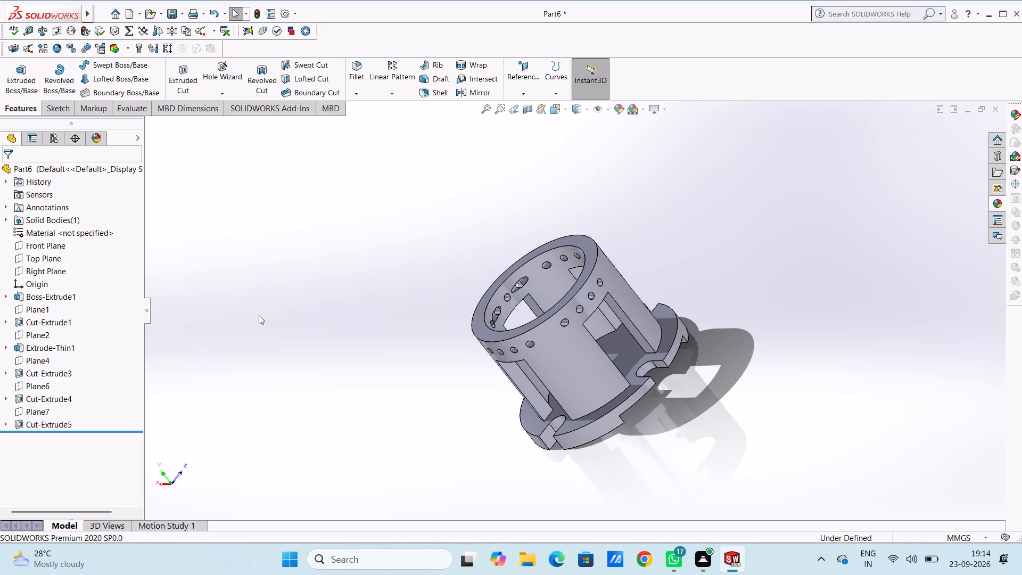
# Start a sketch on the disc's inner face and draw a circle of radius 20 mm centred on the origin.
pyautogui.hotkey('ctrl', '7')
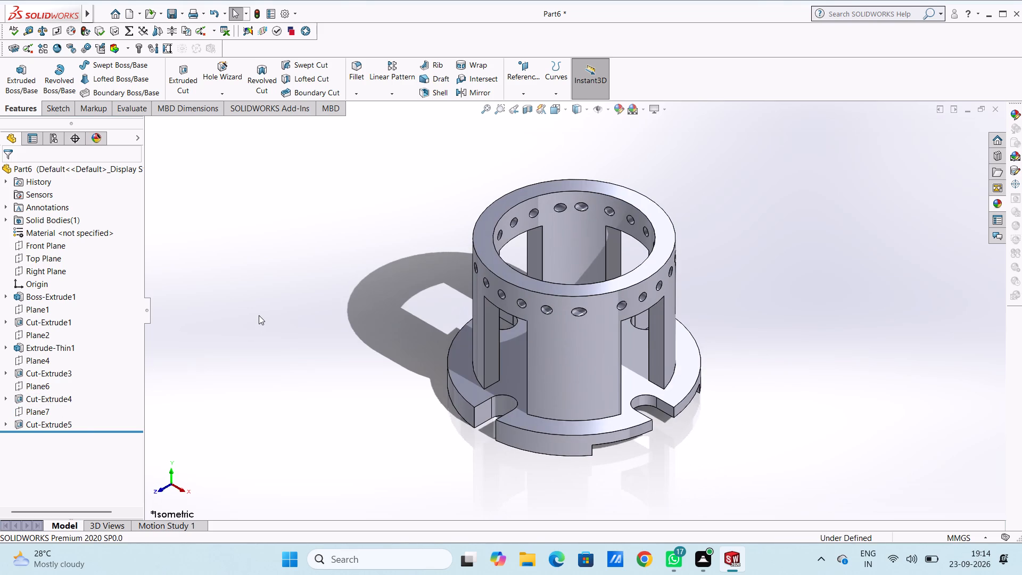
pyautogui.hotkey('ctrl', '5')
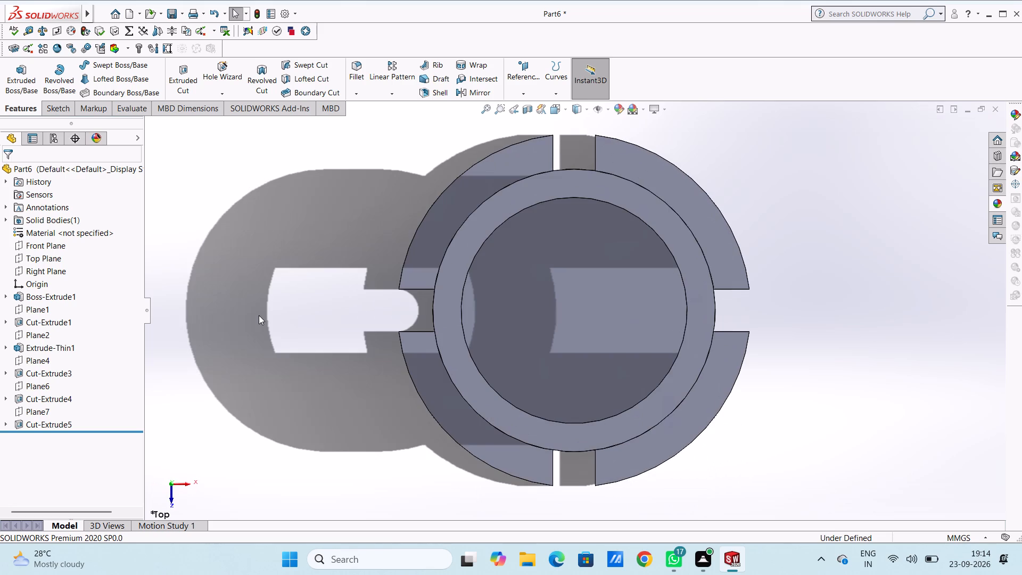
pyautogui.click(558, 300)
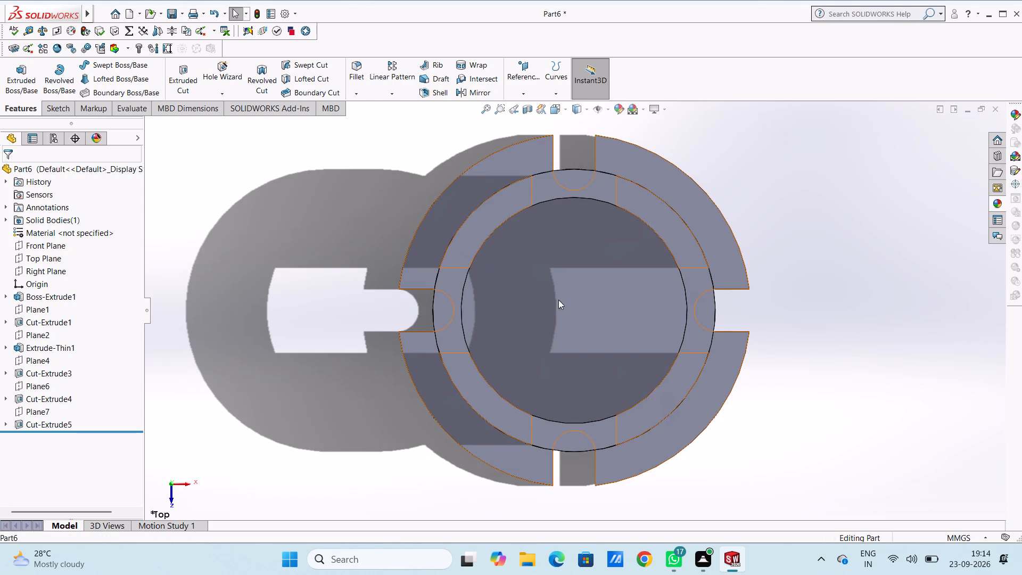
pyautogui.click(605, 272)
pyautogui.click(344, 252)
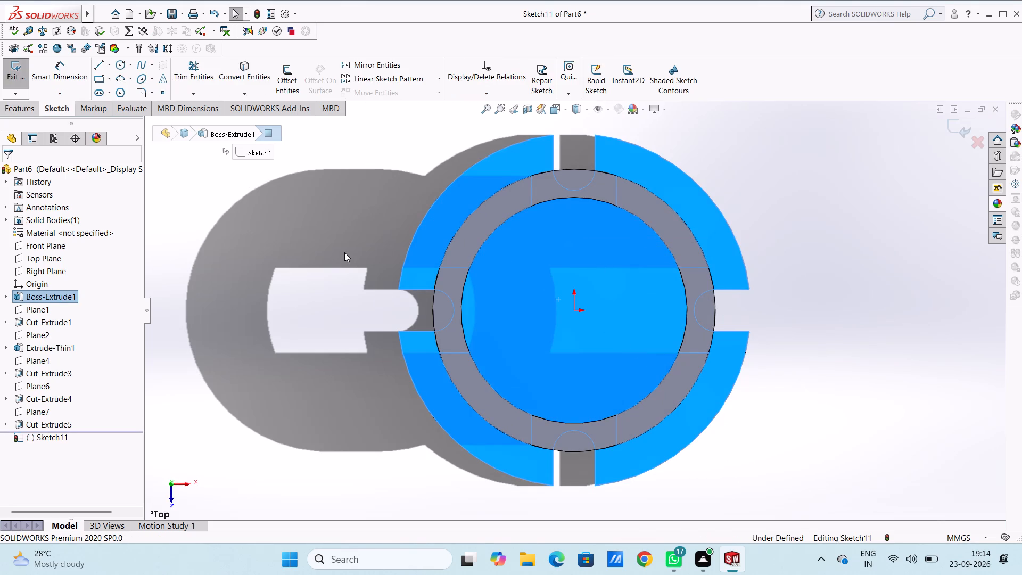
pyautogui.click(117, 65)
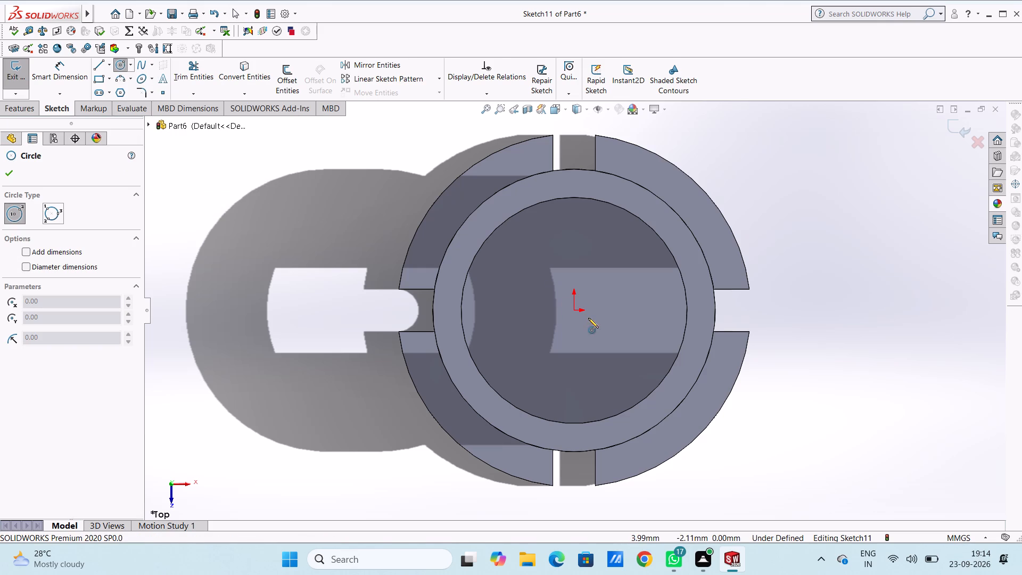
pyautogui.click(574, 310)
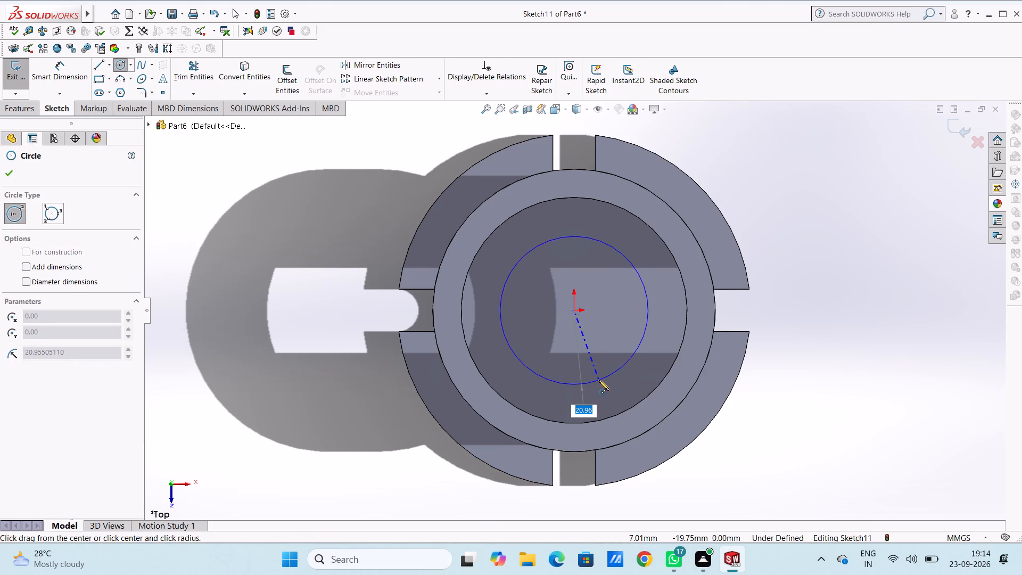
pyautogui.write('20')
pyautogui.press('Return')
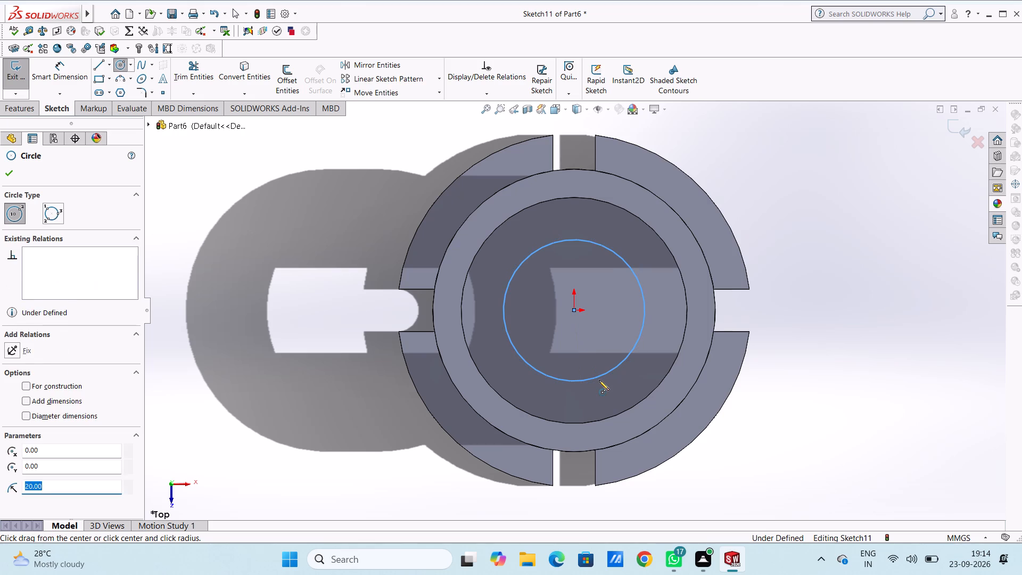
pyautogui.press('Escape')
pyautogui.press('Escape')
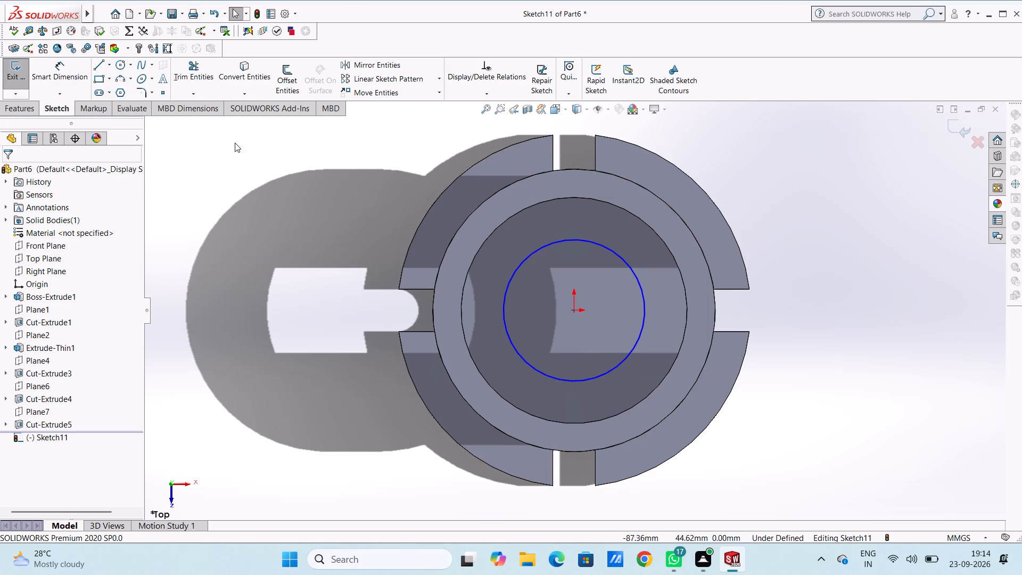
# Dimension the origin-centred circle and set its diameter to 45 mm.
pyautogui.click(68, 78)
pyautogui.click(630, 267)
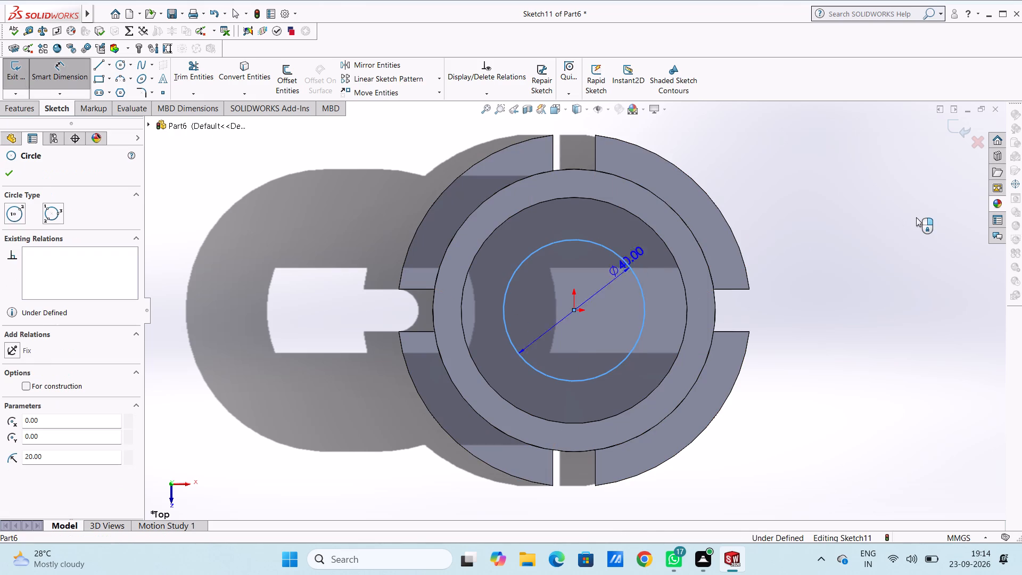
pyautogui.click(881, 193)
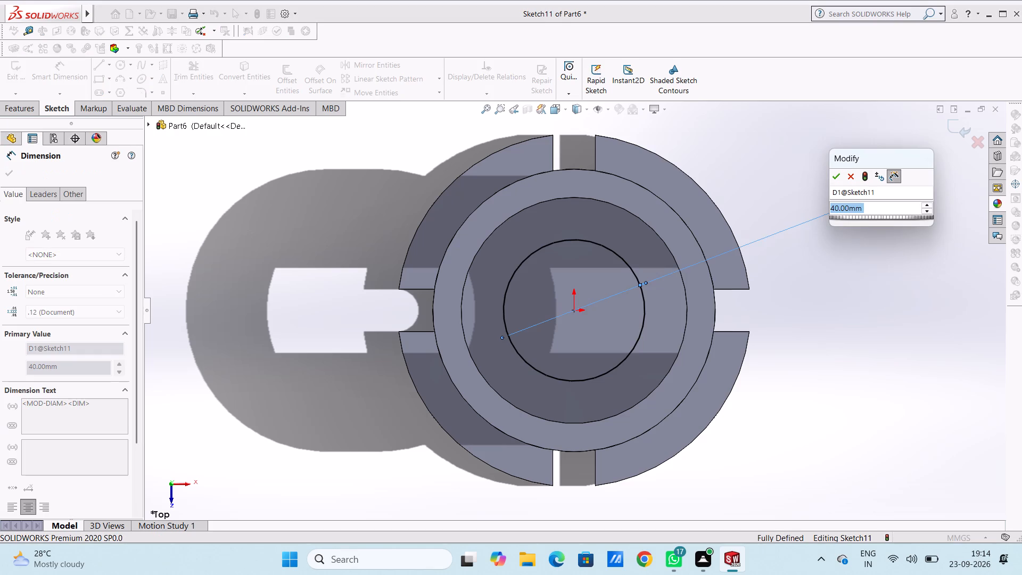
pyautogui.write('45')
pyautogui.press('Return')
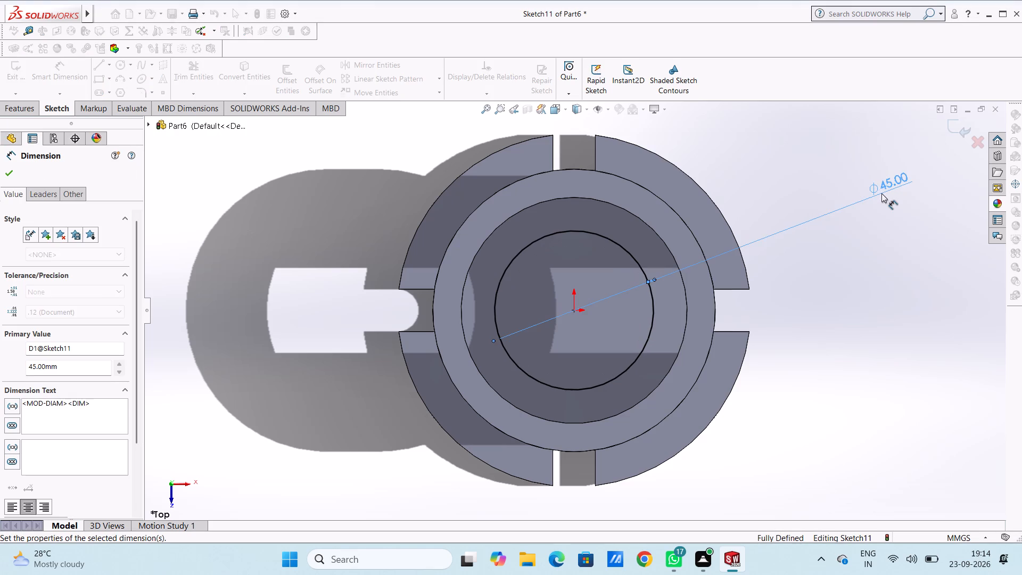
pyautogui.moveTo(248, 269); pyautogui.dragTo(236, 265)
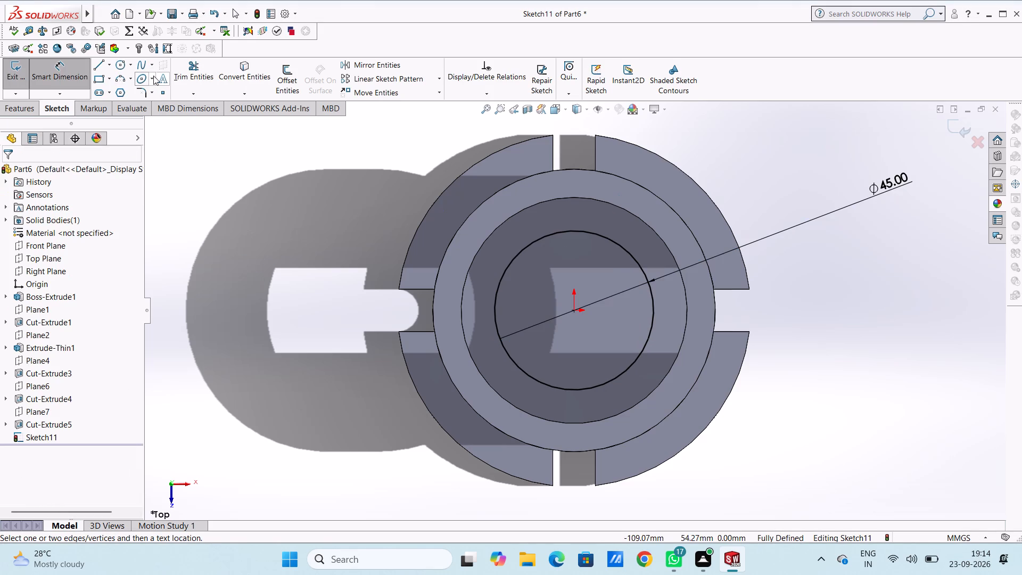
# Draw a circle of radius 3 mm centred on the 45 mm circle's top quadrant point and dimension its diameter as 6 mm.
pyautogui.click(123, 67)
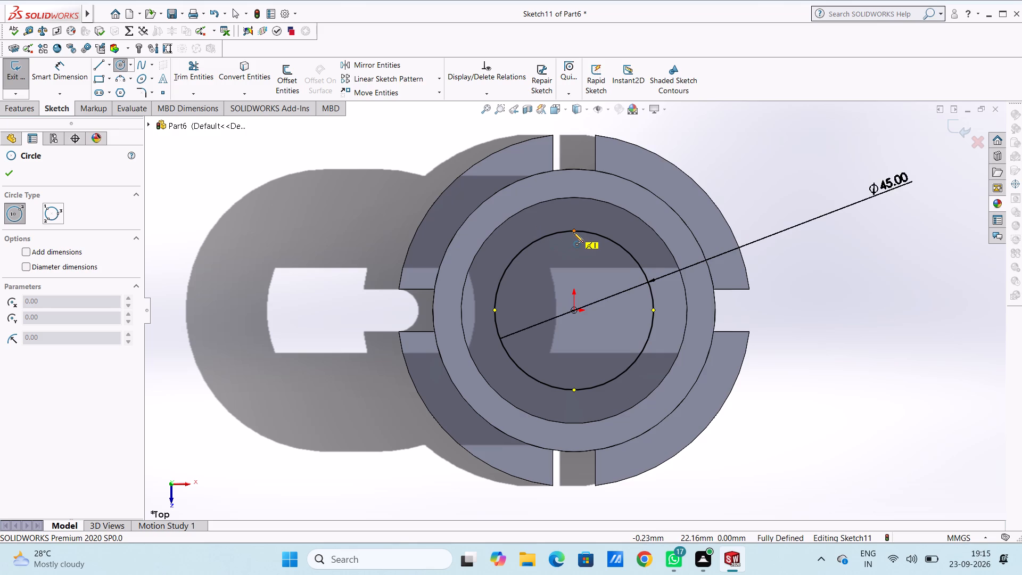
pyautogui.click(573, 232)
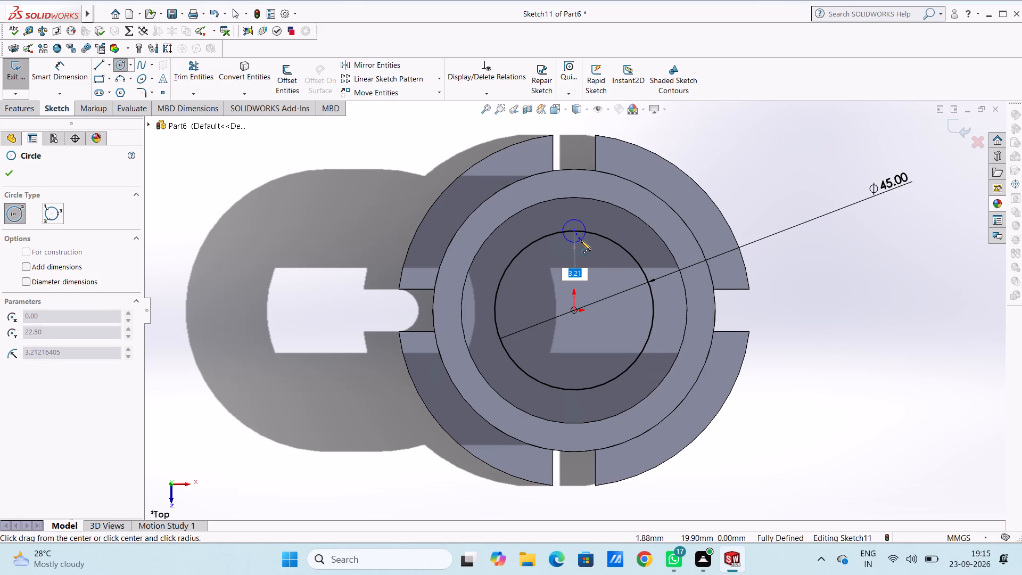
pyautogui.press('3')
pyautogui.press('Return')
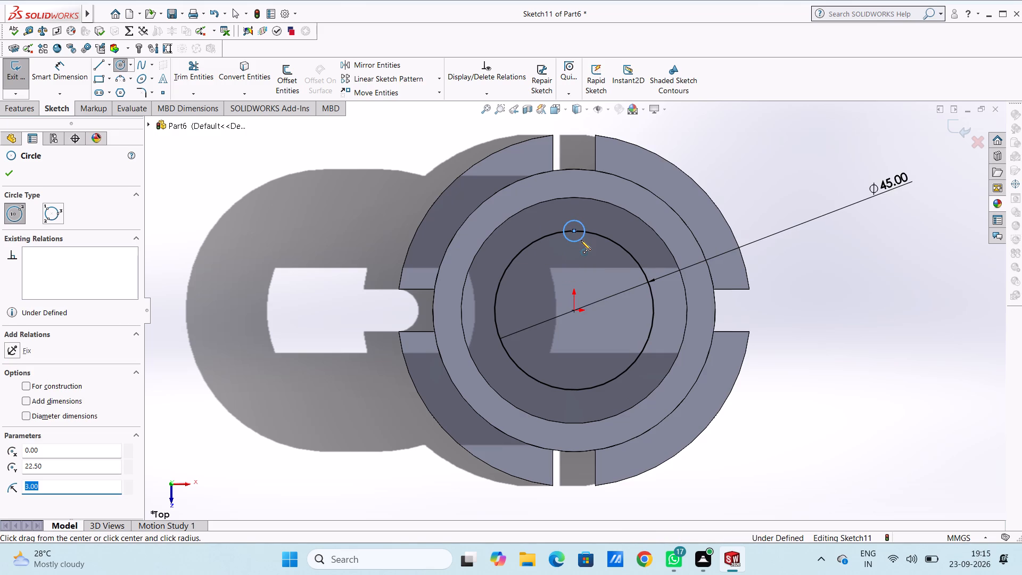
pyautogui.click(45, 81)
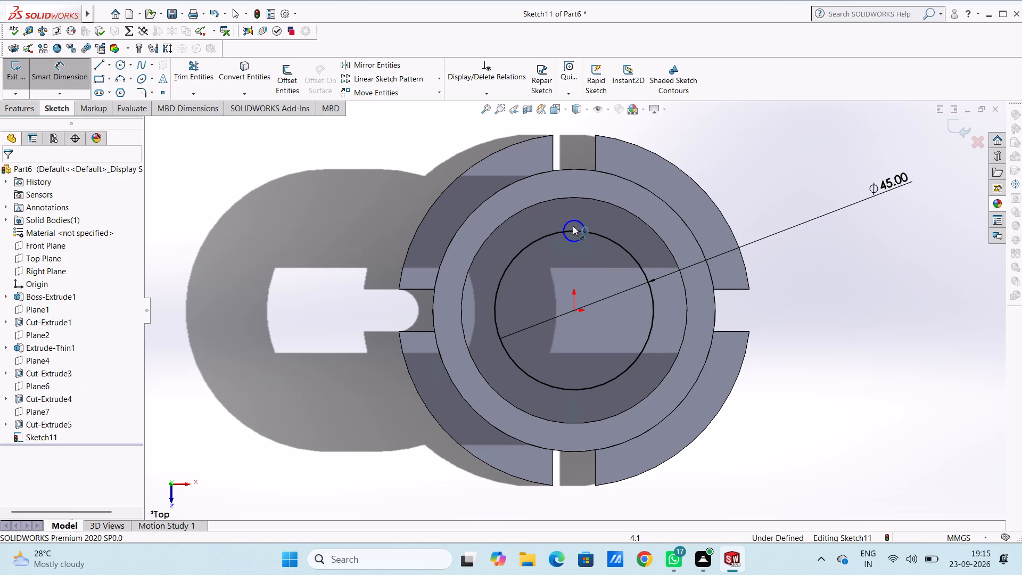
pyautogui.click(576, 220)
pyautogui.click(788, 159)
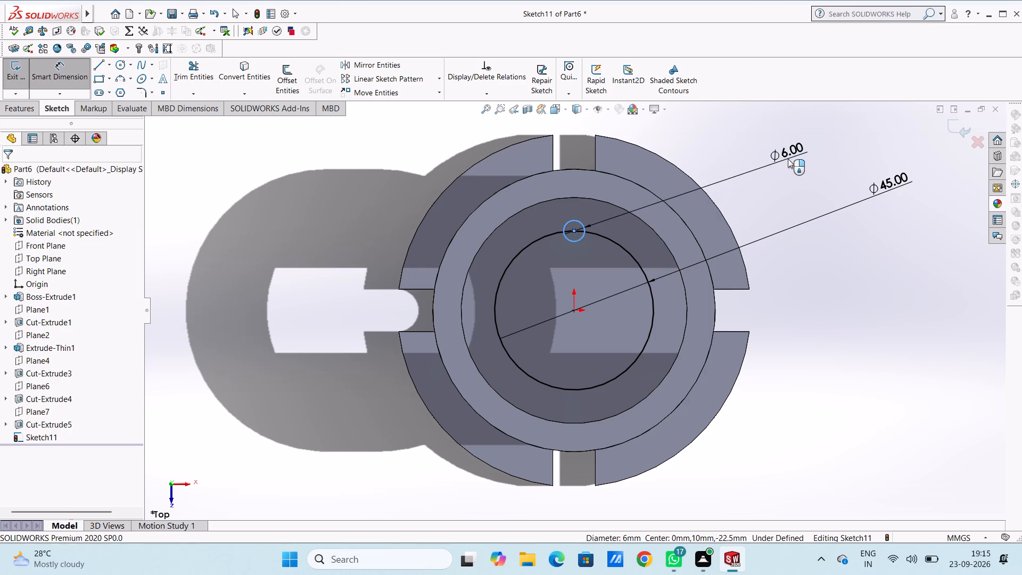
pyautogui.click(744, 142)
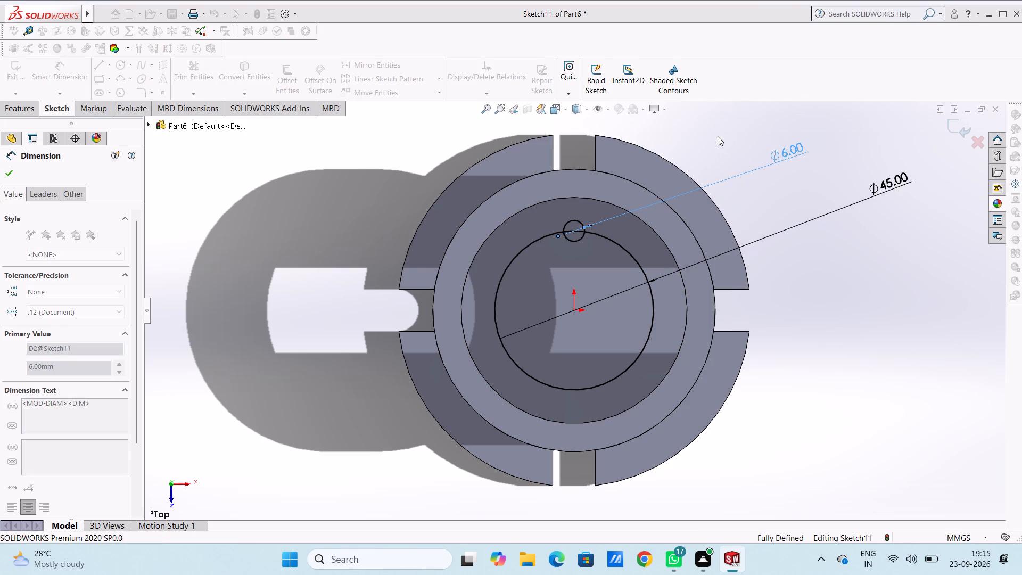
pyautogui.click(718, 136)
# Delete the 45 mm construction-aid circle together with its dimension, keeping the small 6 mm circle.
pyautogui.click(634, 262)
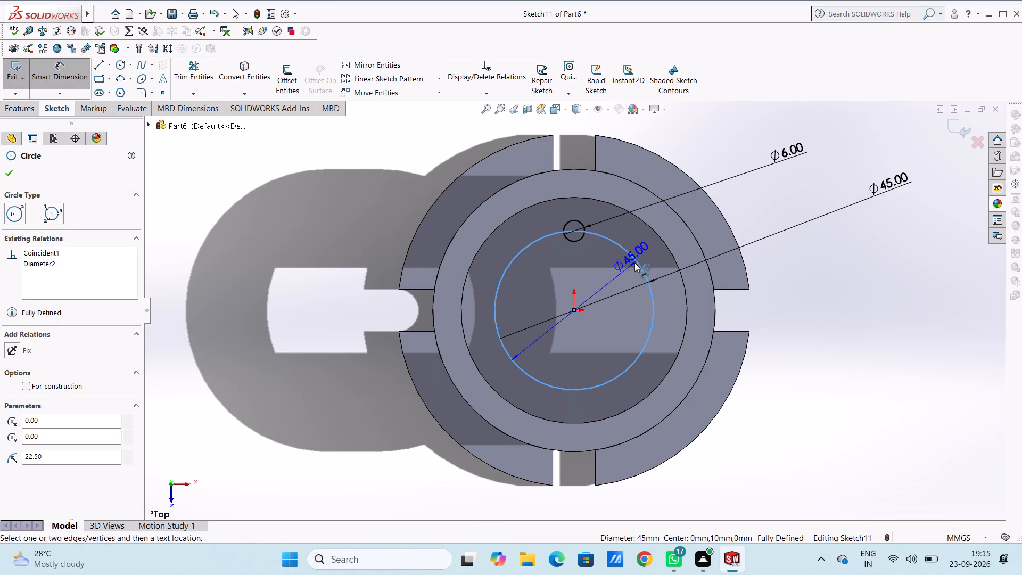
pyautogui.press('Delete')
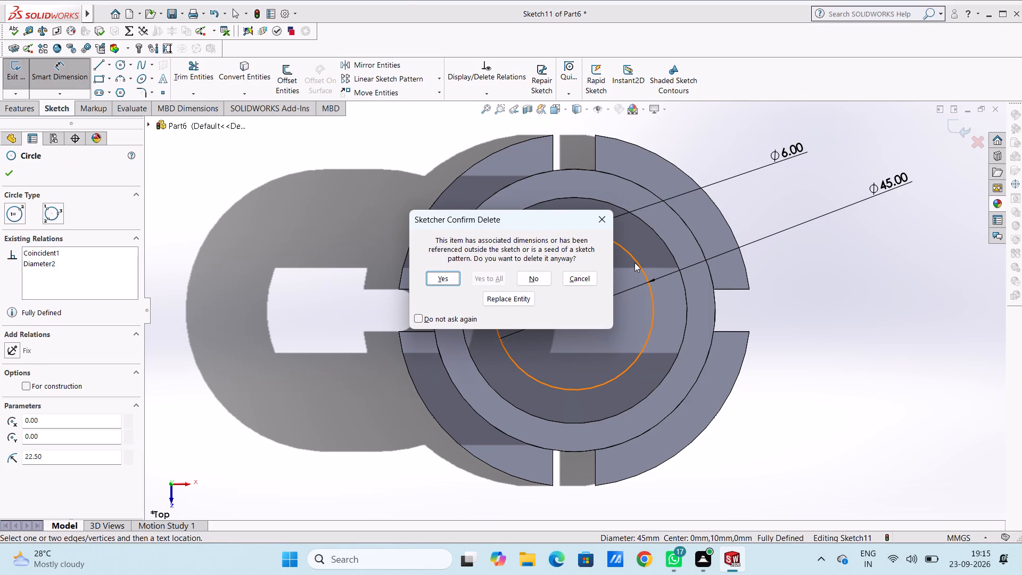
pyautogui.click(434, 279)
pyautogui.click(337, 293)
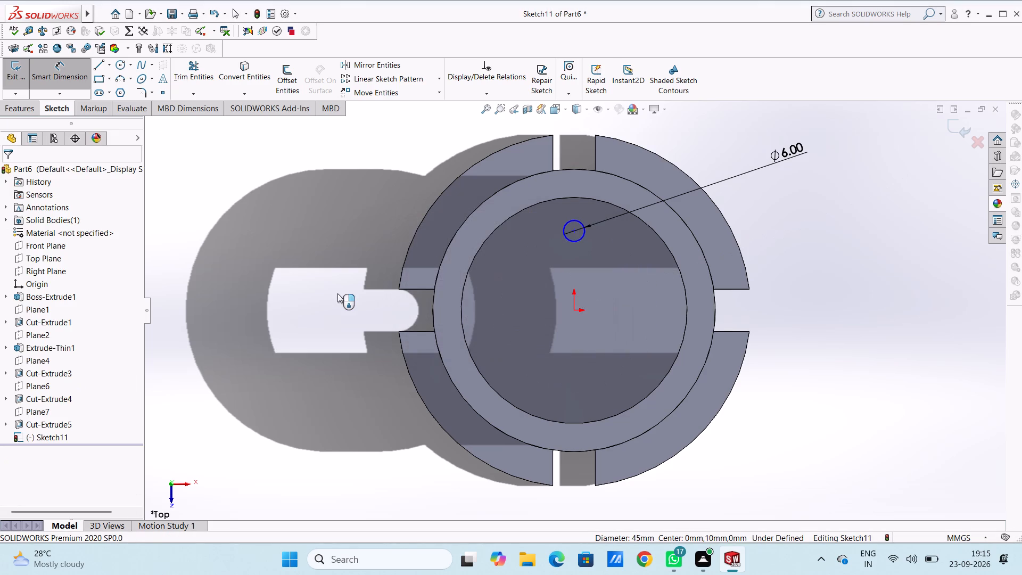
# Draw a circle of radius 8 mm centred on the origin and dimension its diameter as 16 mm.
pyautogui.click(119, 67)
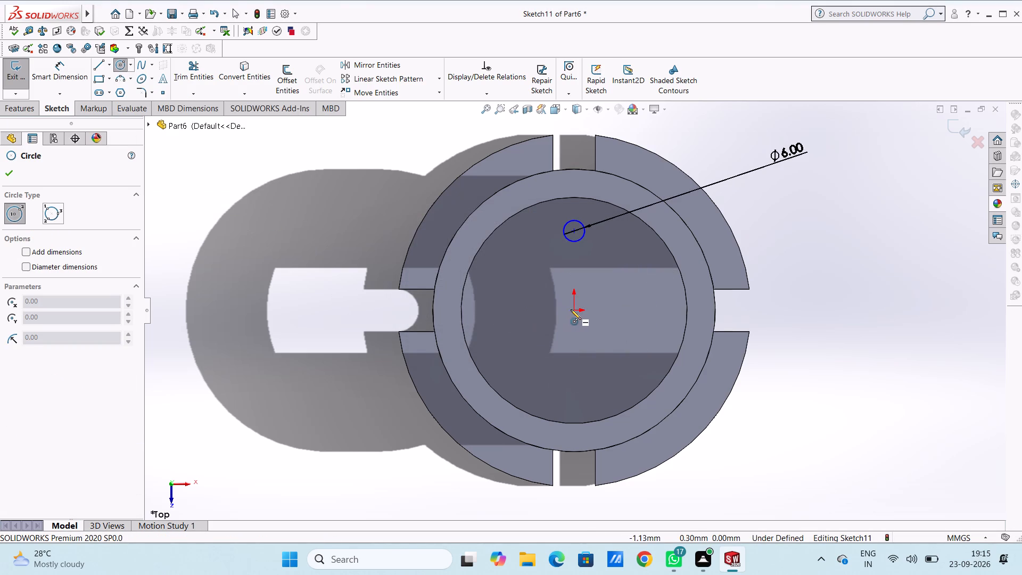
pyautogui.click(573, 310)
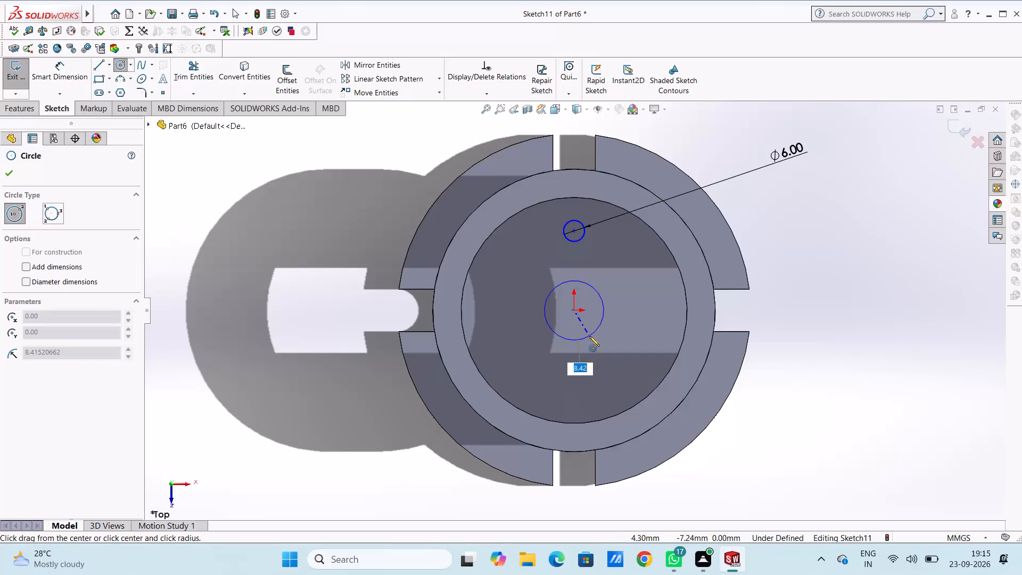
pyautogui.press('8')
pyautogui.press('Return')
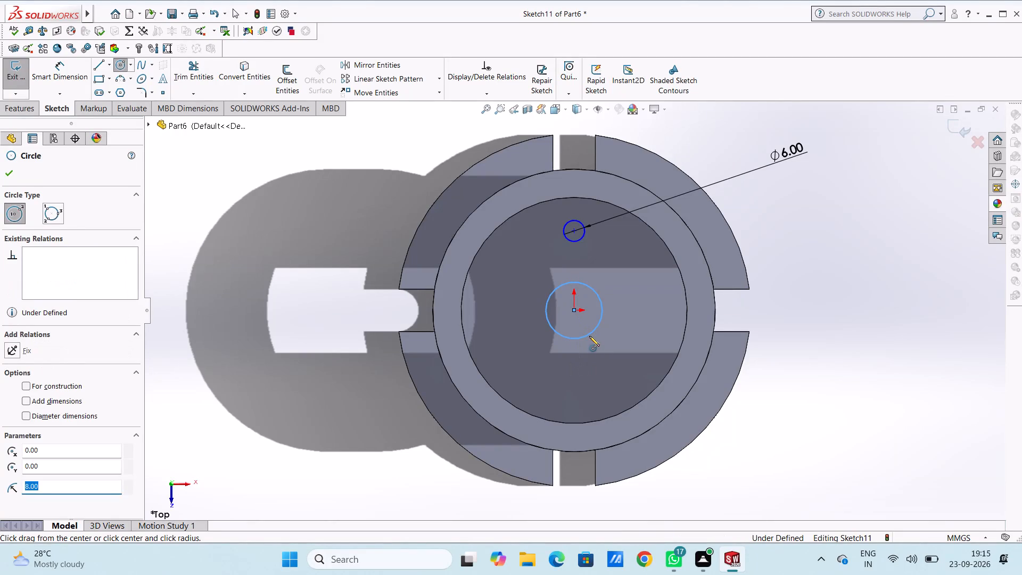
pyautogui.press('Escape')
pyautogui.press('Escape')
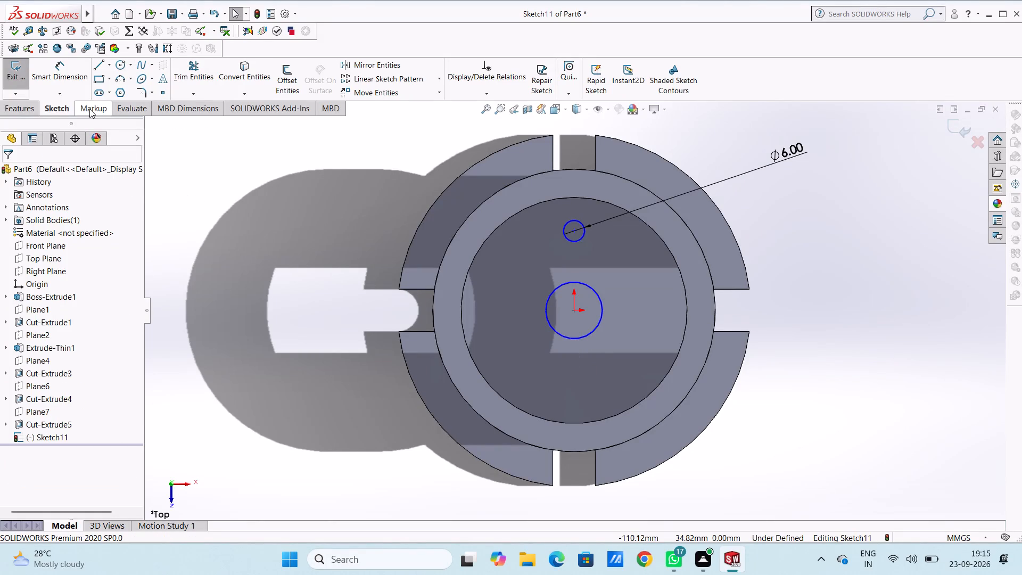
pyautogui.click(80, 83)
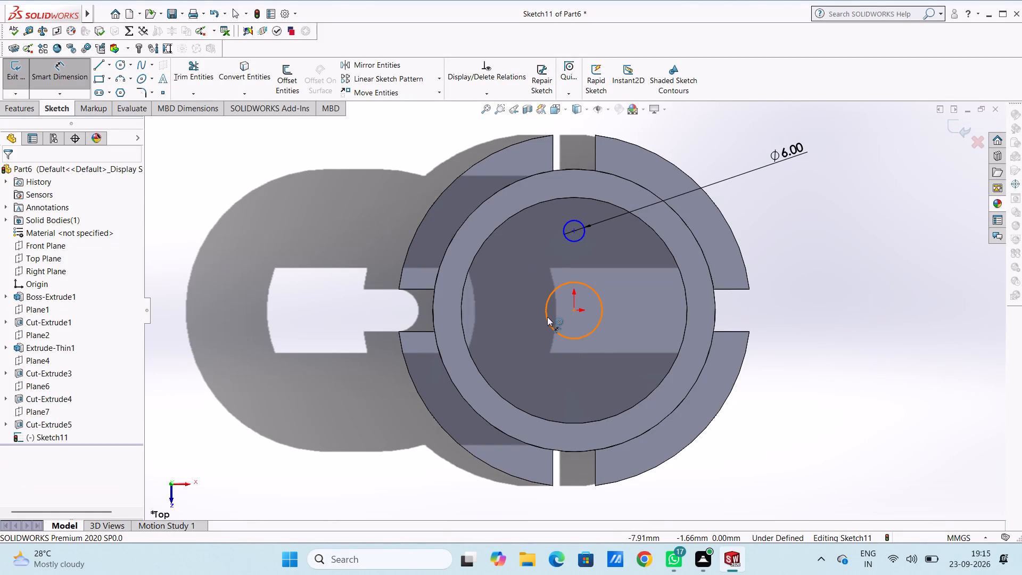
pyautogui.click(547, 316)
pyautogui.click(369, 211)
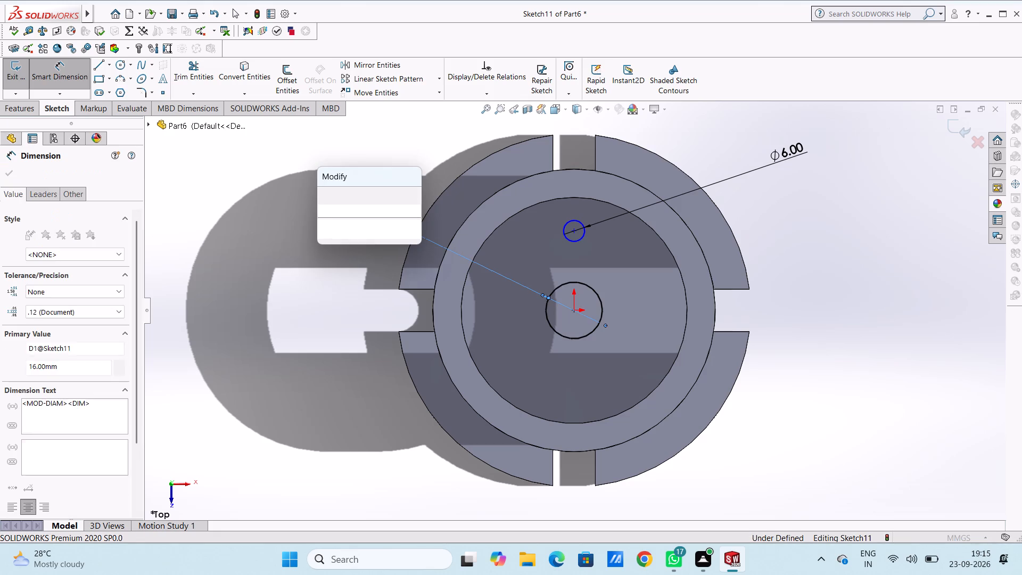
pyautogui.click(322, 193)
pyautogui.click(294, 177)
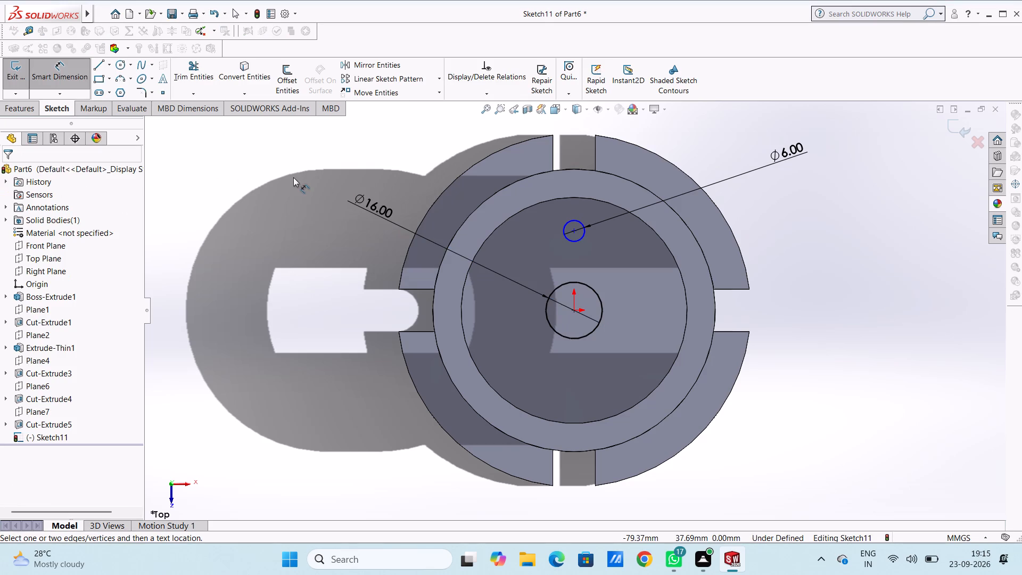
pyautogui.click(56, 80)
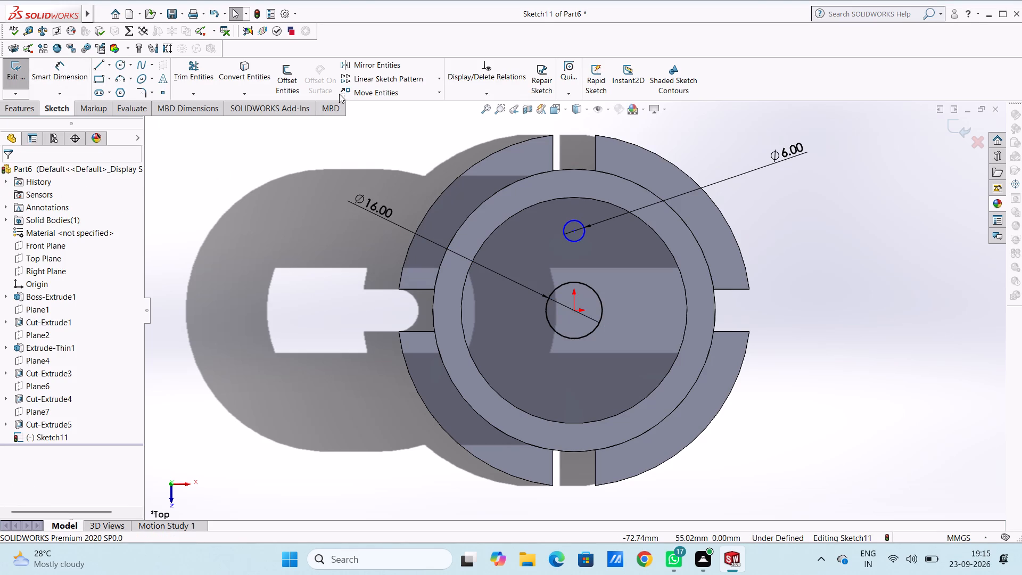
# Circular-pattern the 6 mm circle about the origin as 8 equally spaced instances over 360 degrees.
pyautogui.click(566, 231)
pyautogui.click(438, 79)
pyautogui.click(426, 108)
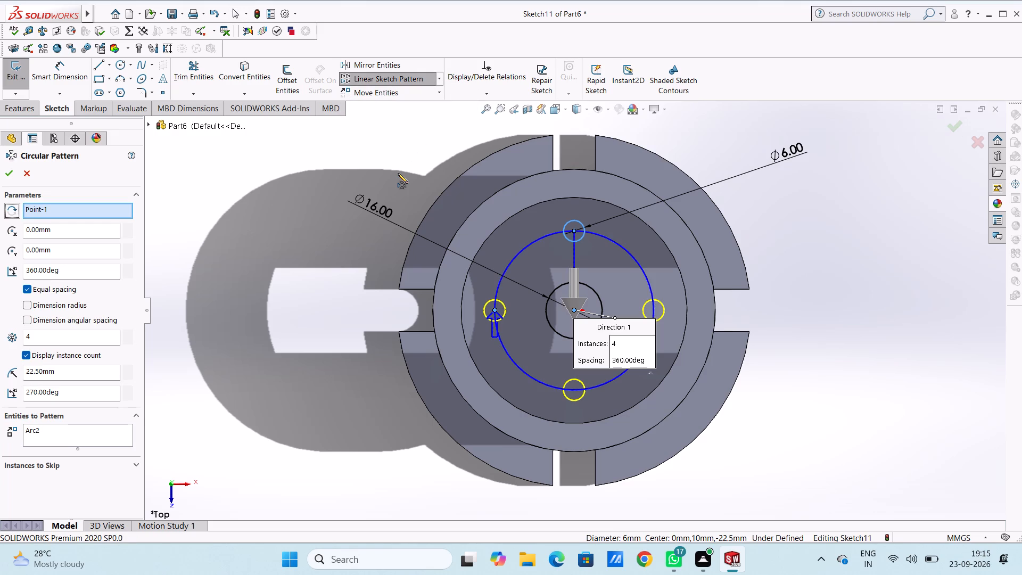
pyautogui.doubleClick(67, 341)
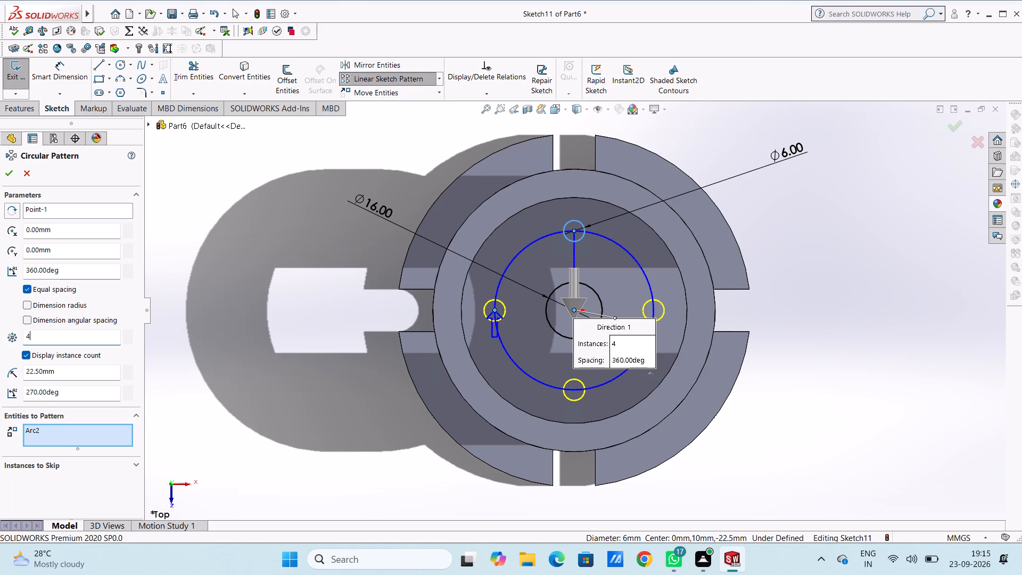
pyautogui.press('8')
pyautogui.press('Return')
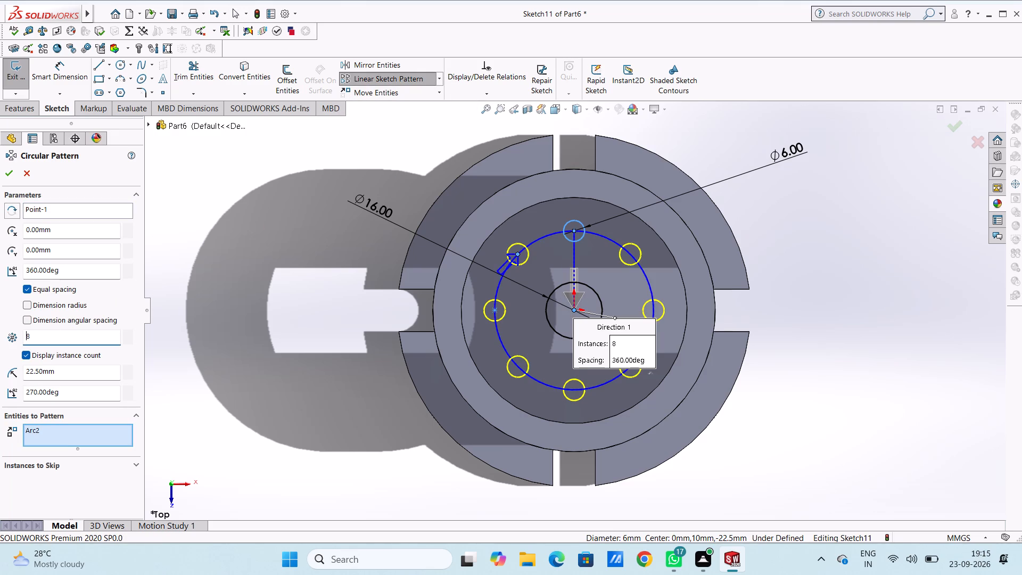
pyautogui.click(11, 175)
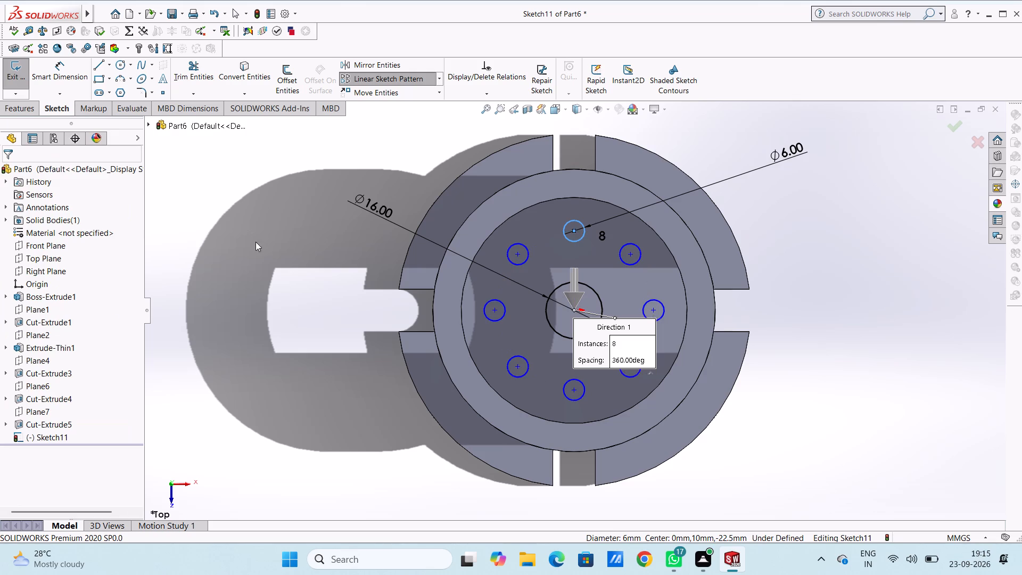
pyautogui.click(270, 251)
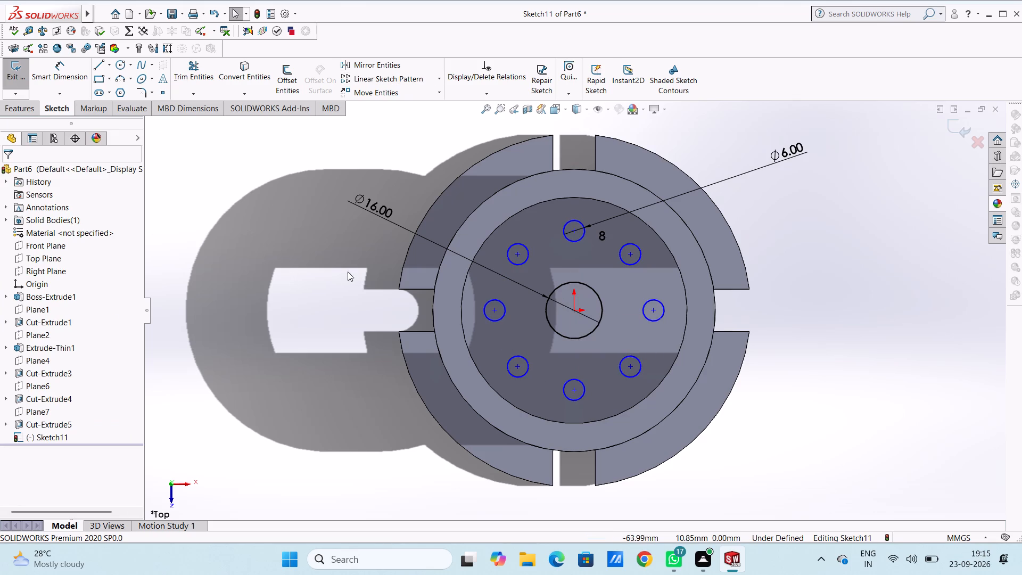
# Extruded-cut the 16 mm centre circle and the eight 6 mm circles through the disc, blind to 150 mm.
pyautogui.moveTo(235, 202); pyautogui.dragTo(218, 187, button='middle')
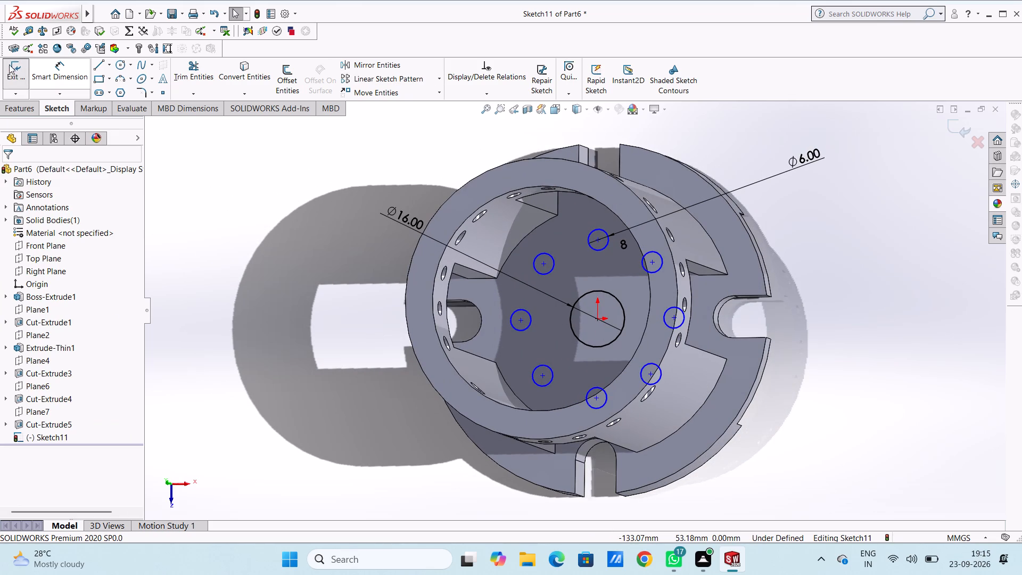
pyautogui.click(7, 112)
pyautogui.click(187, 69)
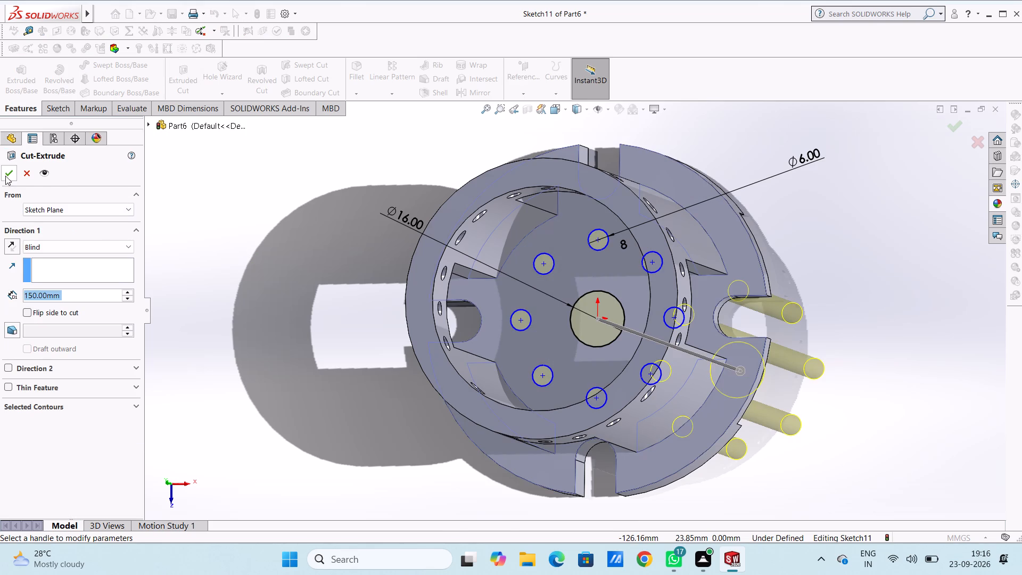
pyautogui.click(7, 175)
pyautogui.click(228, 245)
# Start a 2 mm radius fillet with one side edge and the outer curved edge at the base of one tube leg.
pyautogui.moveTo(281, 253); pyautogui.dragTo(291, 259, button='middle')
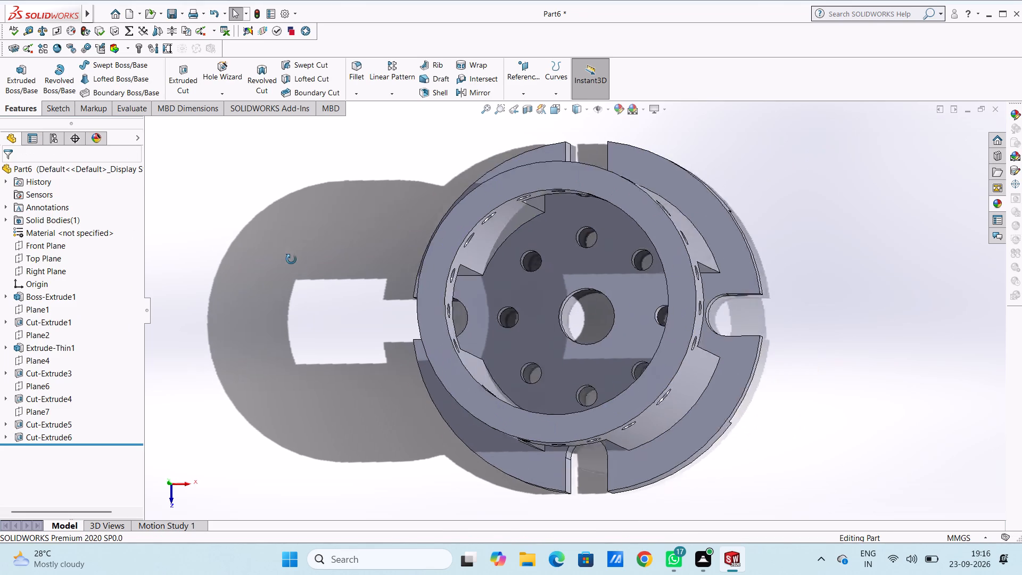
pyautogui.moveTo(291, 259); pyautogui.dragTo(297, 264, button='middle')
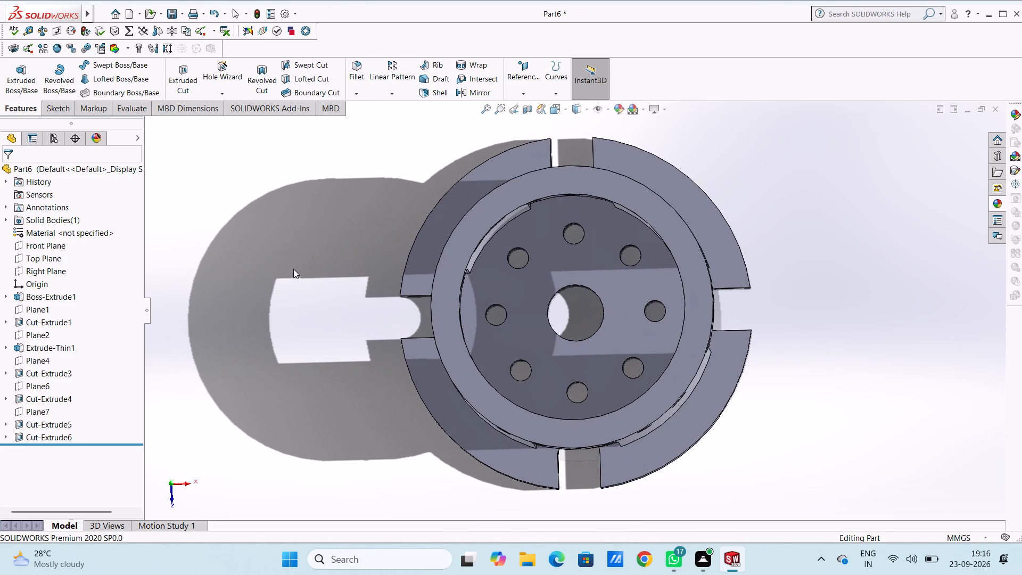
pyautogui.hotkey('ctrl', '7')
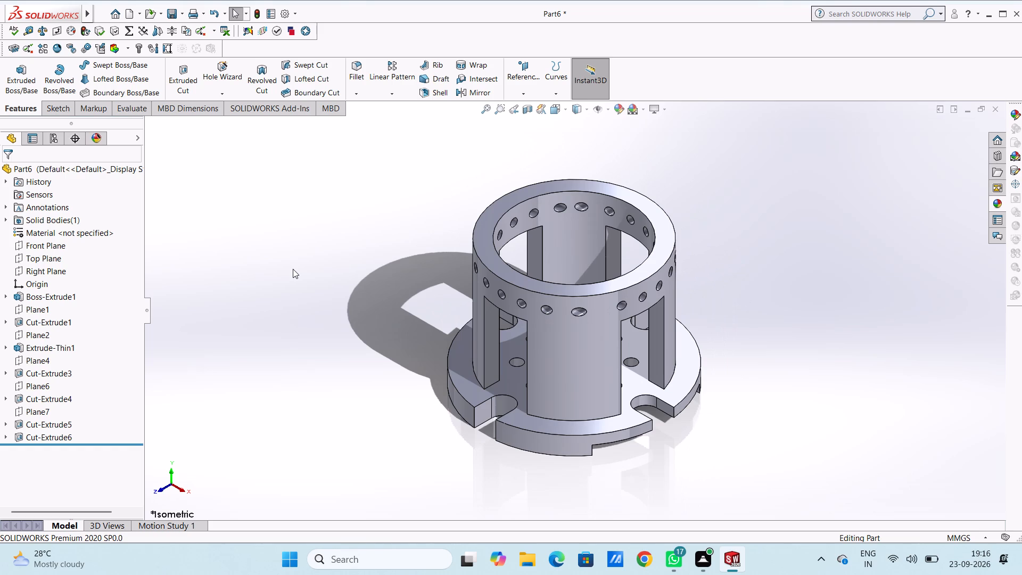
pyautogui.click(355, 66)
pyautogui.scroll(-3, 646, 308)
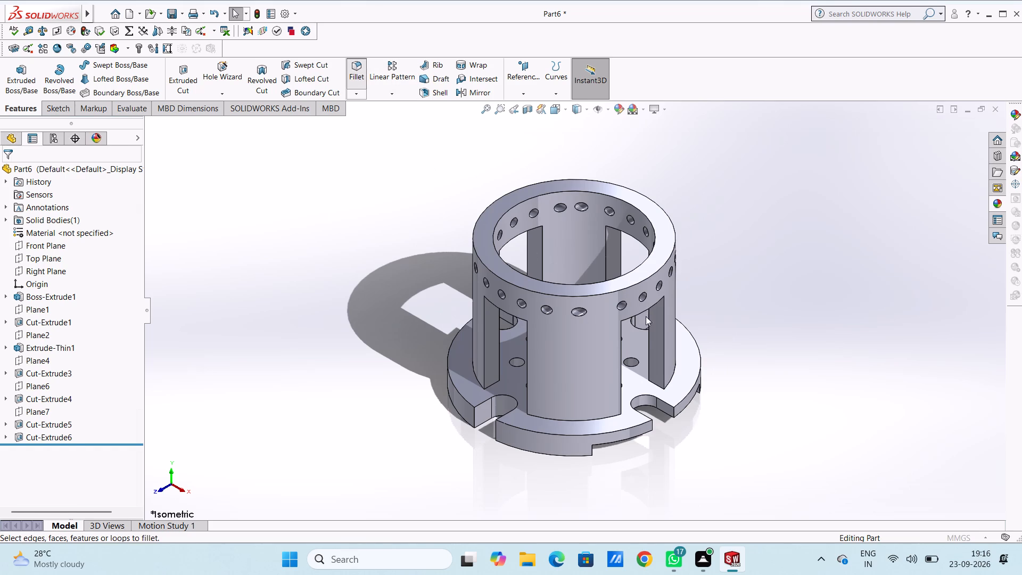
pyautogui.scroll(-3, 523, 375)
pyautogui.click(400, 422)
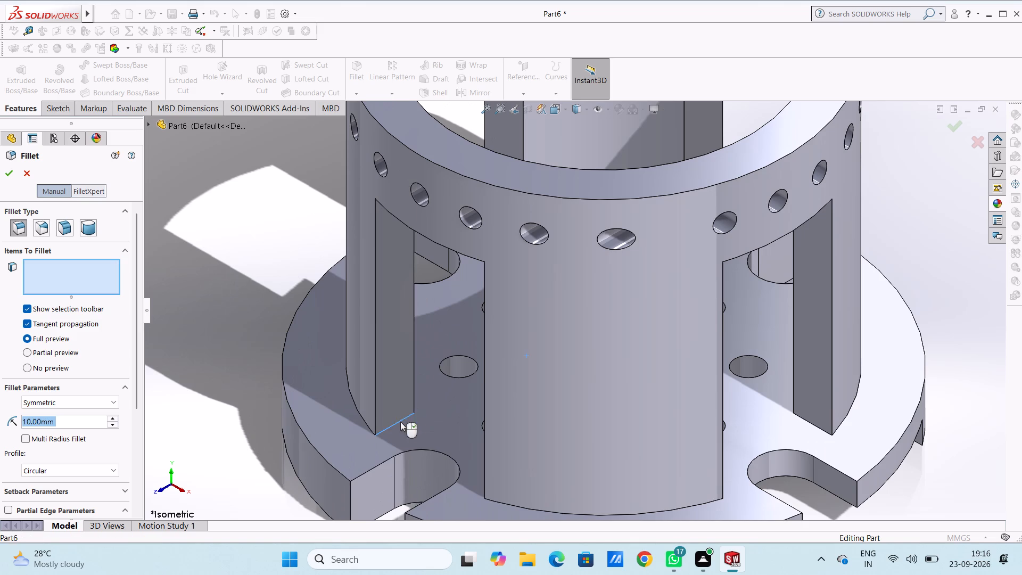
pyautogui.click(356, 410)
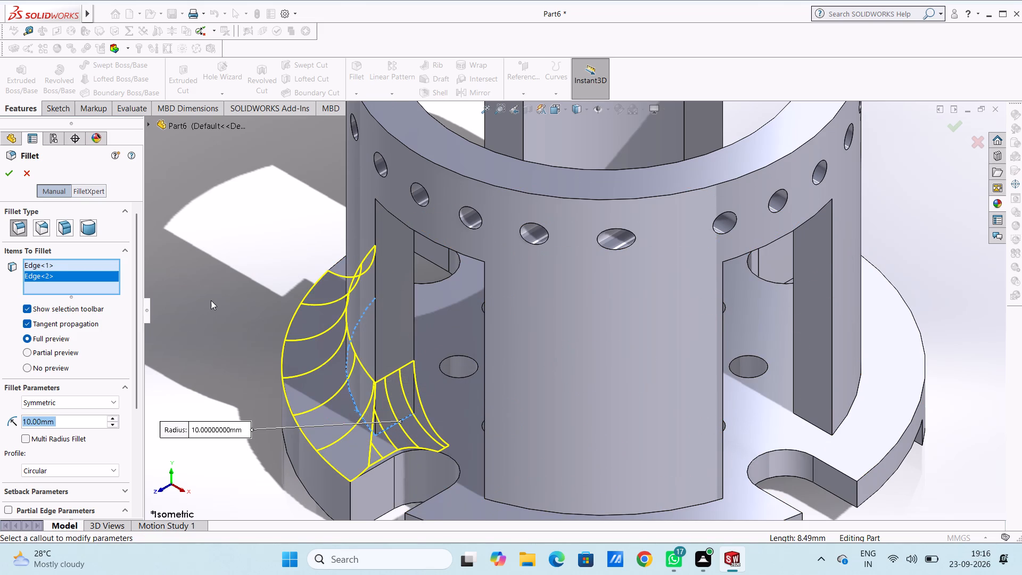
pyautogui.press('3')
pyautogui.press('Return')
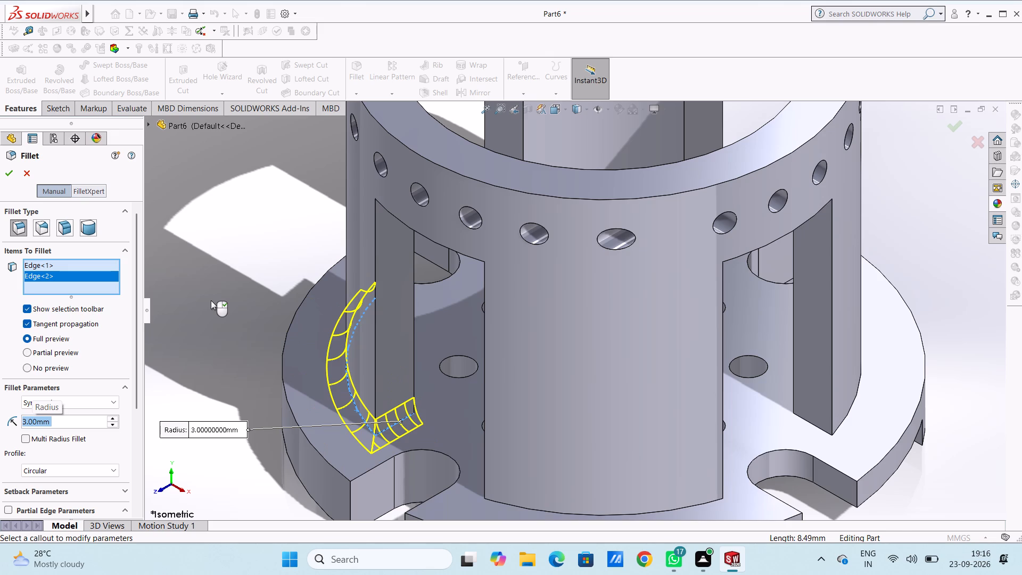
pyautogui.press('2')
pyautogui.press('Return')
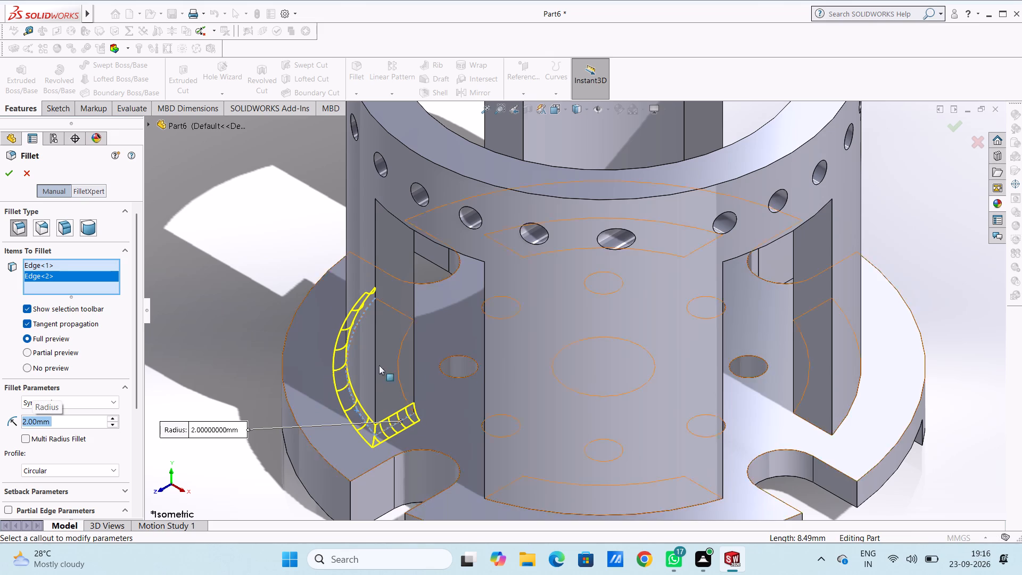
# Add a neighbouring leg's outer base edge to the fillet, plus the first leg's inner curved edge and remaining side edge at the disc.
pyautogui.click(507, 506)
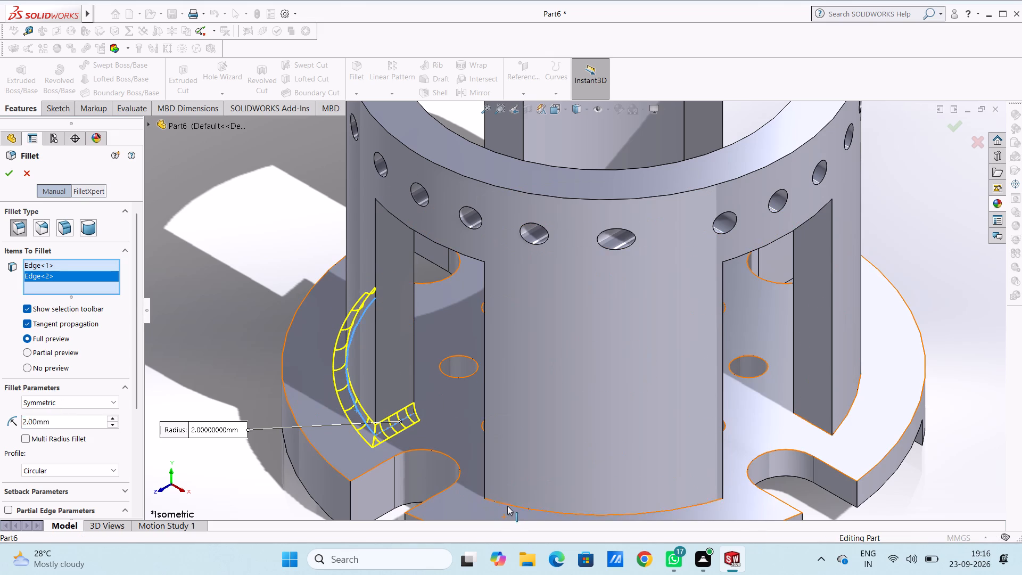
pyautogui.moveTo(452, 389); pyautogui.dragTo(399, 401, button='middle')
pyautogui.scroll(1, 449, 389)
pyautogui.click(485, 332)
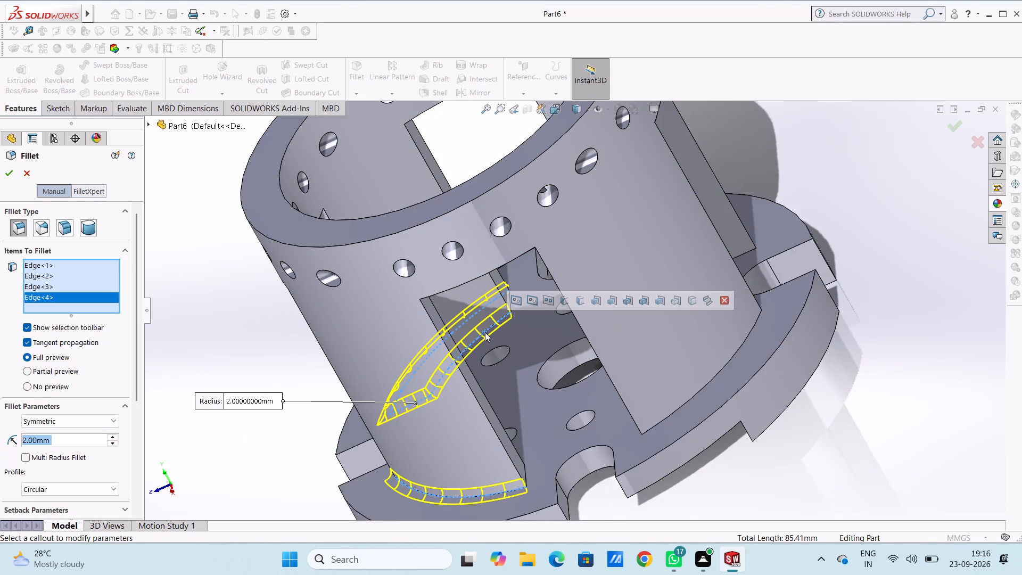
pyautogui.moveTo(520, 313); pyautogui.dragTo(525, 416, button='middle')
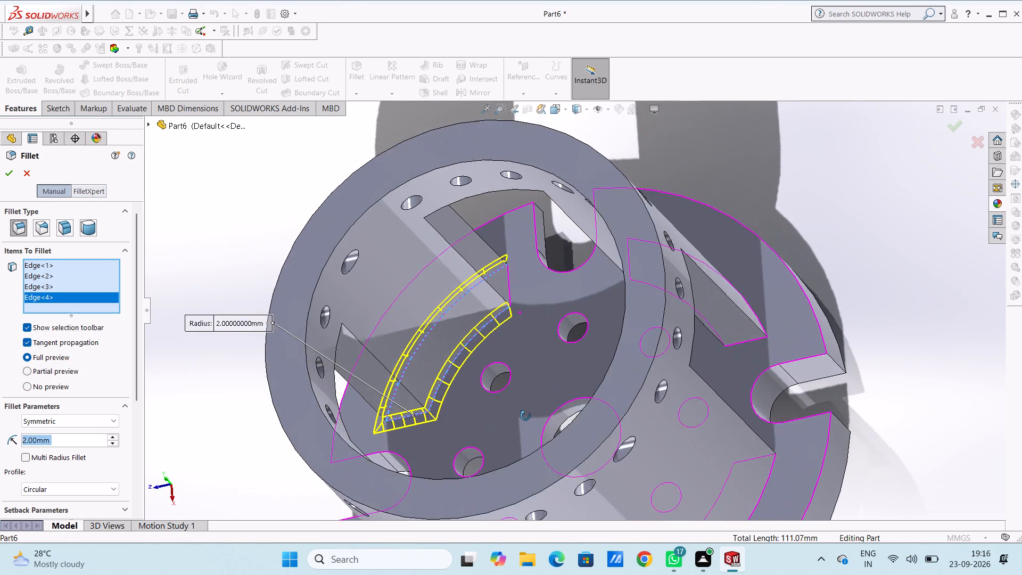
pyautogui.moveTo(525, 416); pyautogui.dragTo(525, 416, button='middle')
pyautogui.click(510, 288)
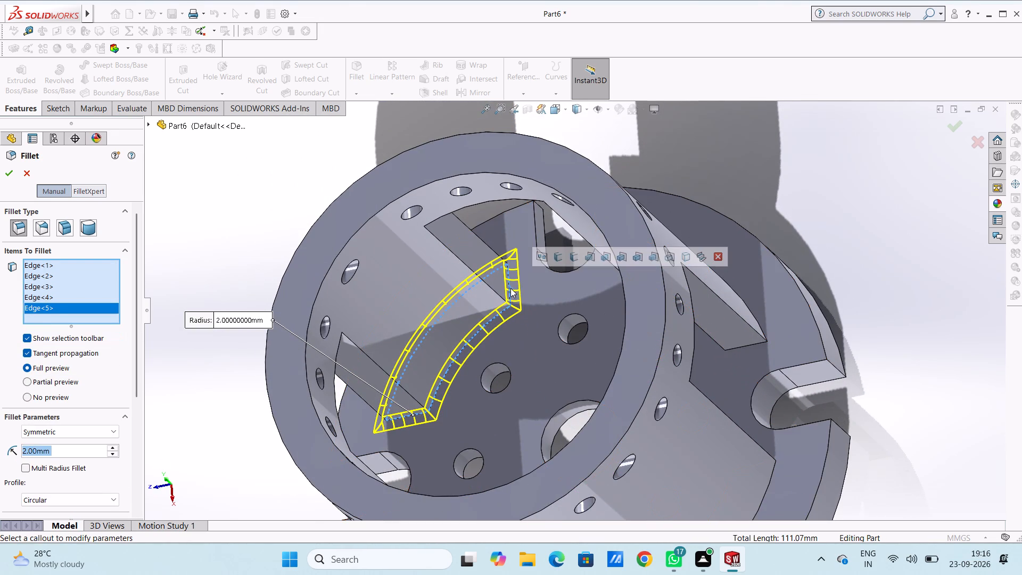
# Add the two side edges, inner curved edge and outer curved edge at the base of the next tube leg to the fillet.
pyautogui.moveTo(520, 292); pyautogui.dragTo(559, 311, button='middle')
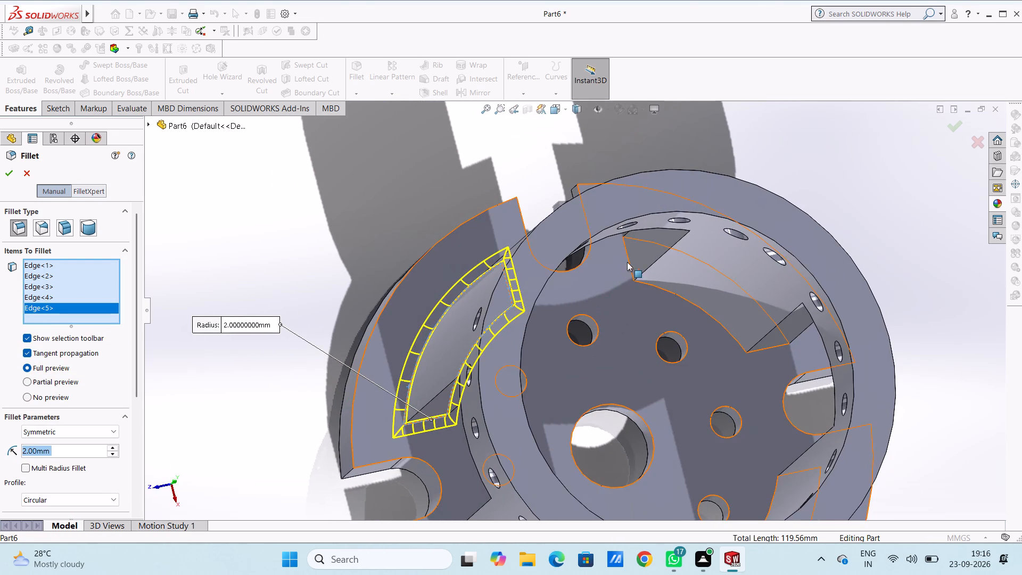
pyautogui.click(629, 260)
pyautogui.click(650, 284)
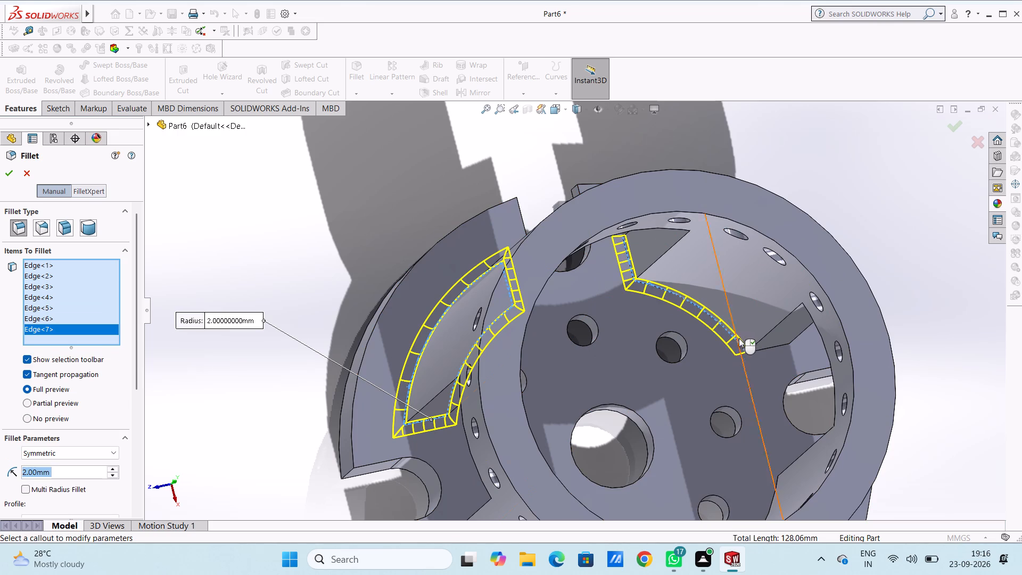
pyautogui.click(764, 349)
pyautogui.moveTo(819, 233); pyautogui.dragTo(819, 235, button='middle')
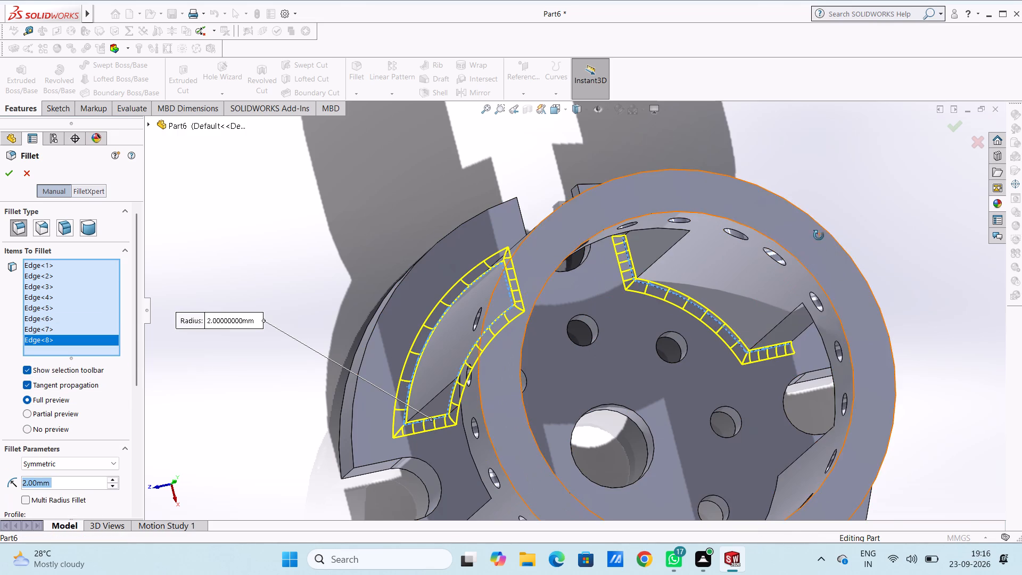
pyautogui.moveTo(819, 235); pyautogui.dragTo(771, 319, button='middle')
pyautogui.scroll(1, 878, 206)
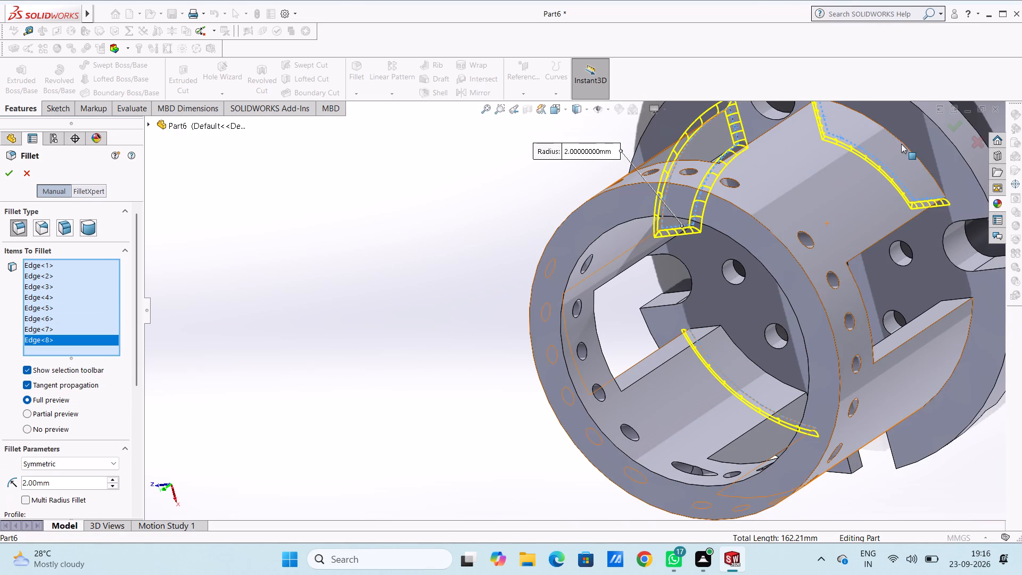
pyautogui.click(901, 143)
# Add both side edges and the inner curved edge at the base of the leg whose outer edge is already selected.
pyautogui.scroll(1, 864, 257)
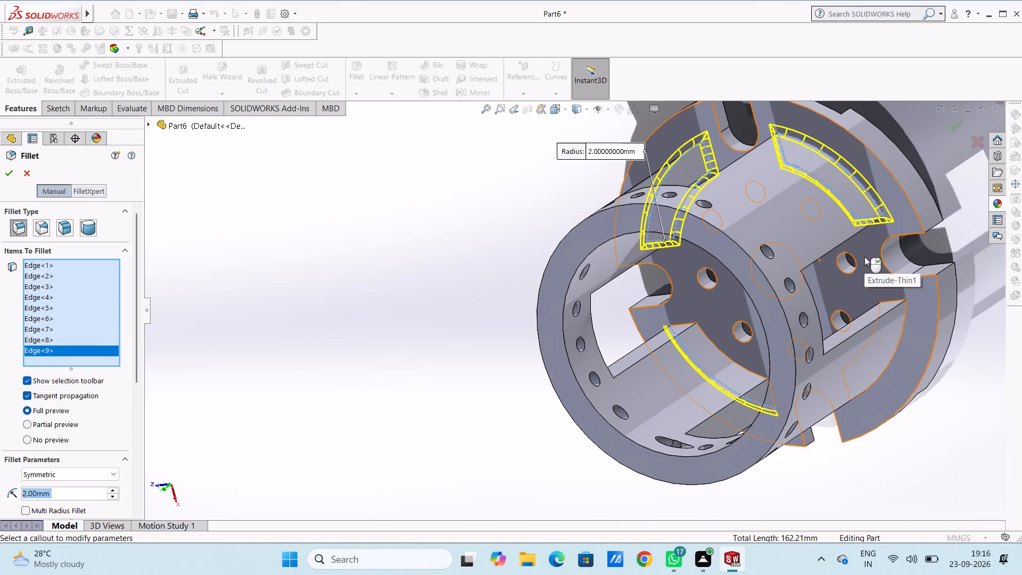
pyautogui.moveTo(864, 257); pyautogui.dragTo(967, 219, button='middle')
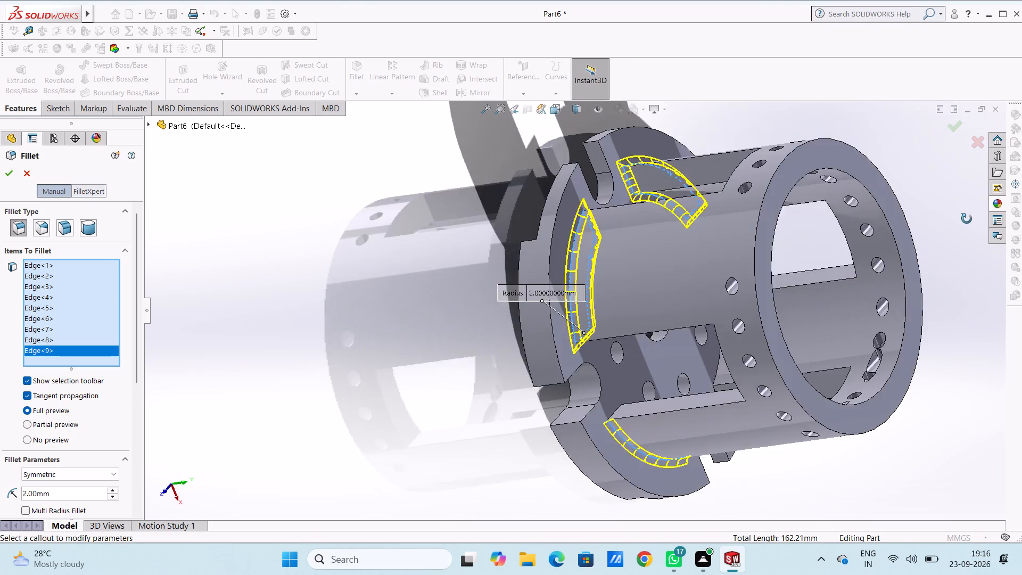
pyautogui.moveTo(967, 219); pyautogui.dragTo(960, 257, button='middle')
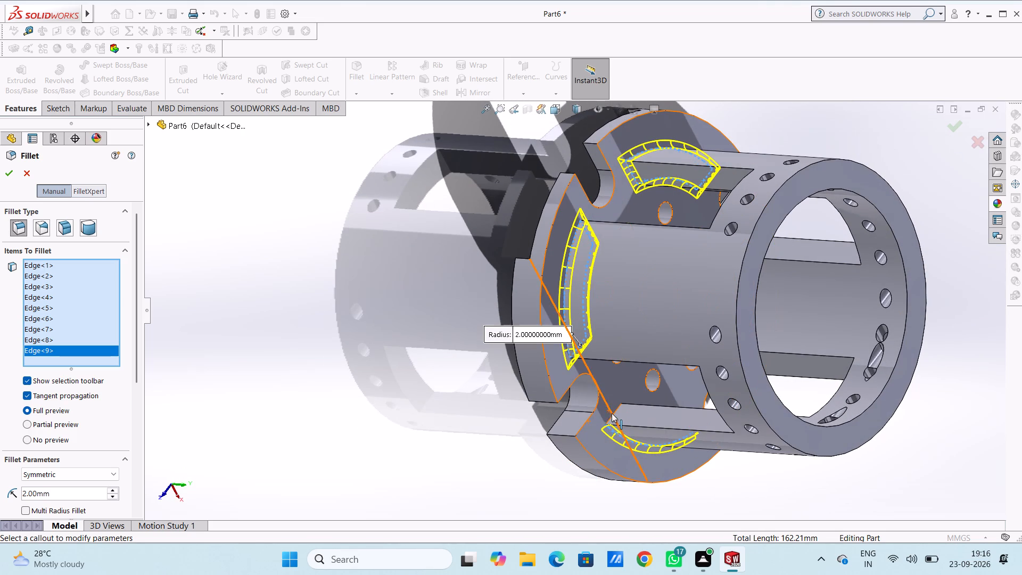
pyautogui.click(613, 415)
pyautogui.moveTo(636, 391); pyautogui.dragTo(615, 398, button='middle')
pyautogui.moveTo(622, 388); pyautogui.dragTo(574, 418, button='middle')
pyautogui.scroll(-4, 702, 406)
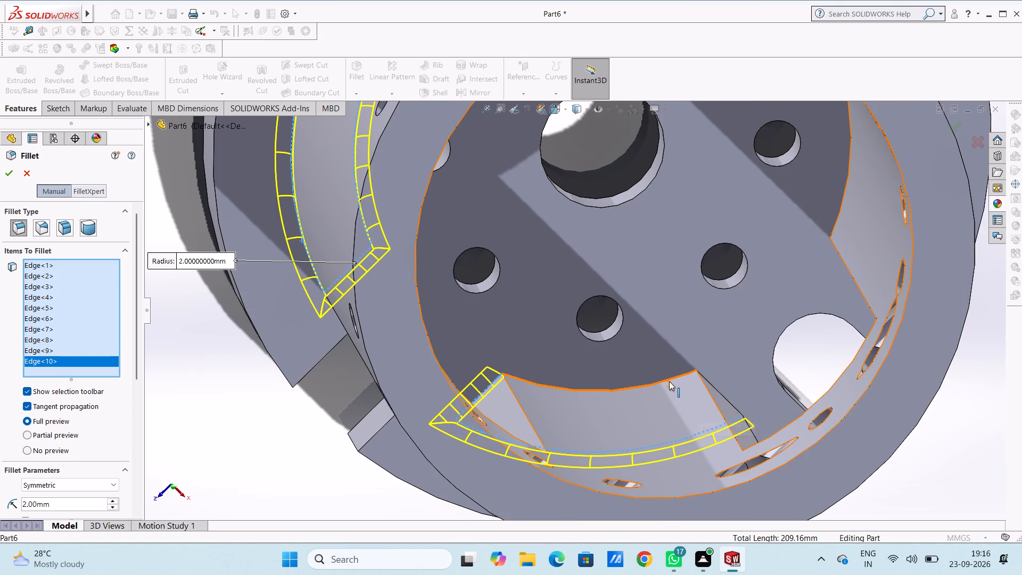
pyautogui.click(669, 381)
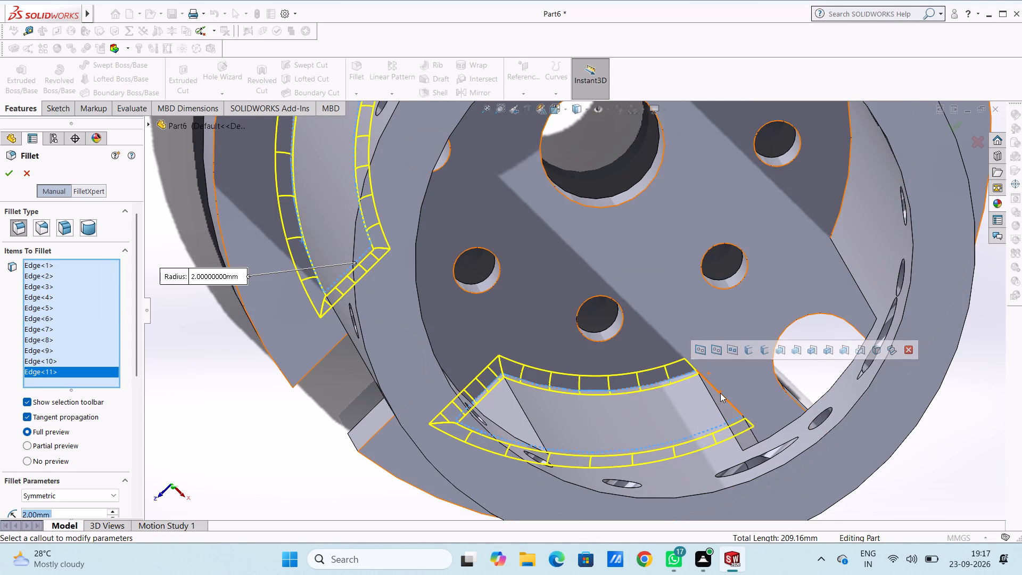
pyautogui.click(720, 393)
# Add the fourth leg's four base edges to the selection and apply the 2 mm fillet around all four tube legs.
pyautogui.scroll(2, 770, 281)
pyautogui.moveTo(775, 274); pyautogui.dragTo(776, 259, button='middle')
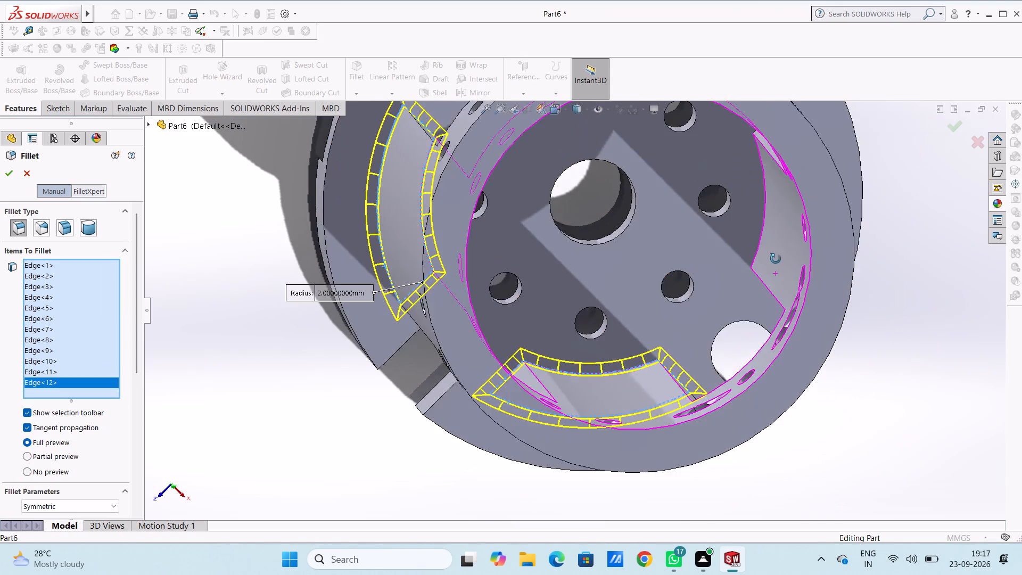
pyautogui.moveTo(776, 259); pyautogui.dragTo(797, 198, button='middle')
pyautogui.scroll(-4, 753, 235)
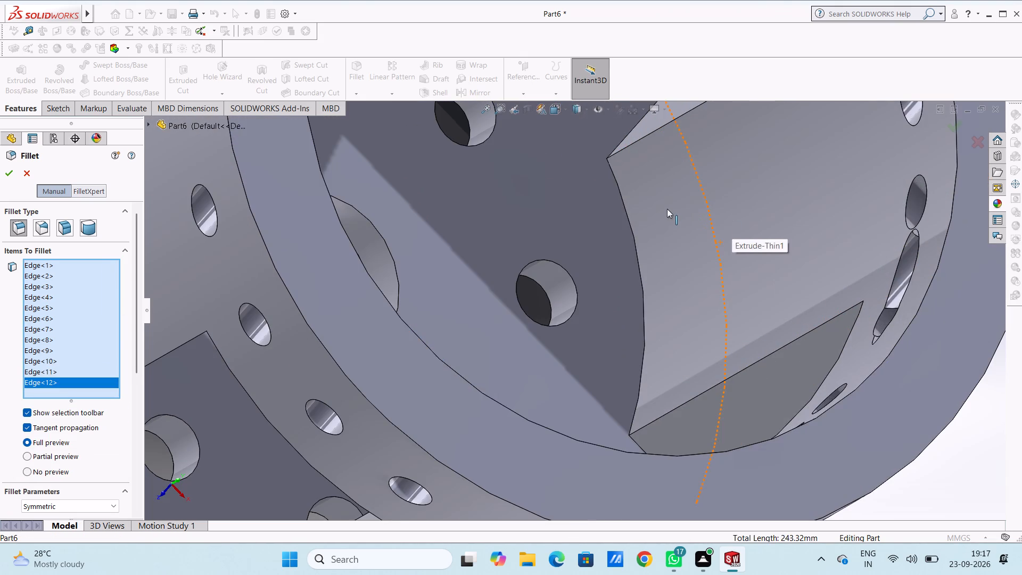
pyautogui.click(629, 223)
pyautogui.scroll(5, 631, 258)
pyautogui.moveTo(621, 380); pyautogui.dragTo(617, 404, button='middle')
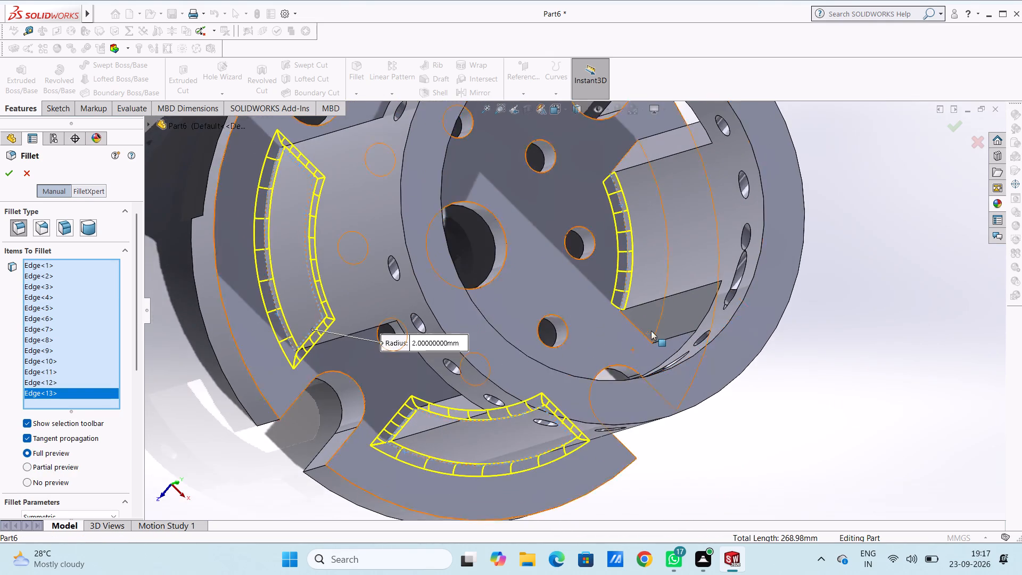
pyautogui.scroll(-3, 651, 331)
pyautogui.click(618, 328)
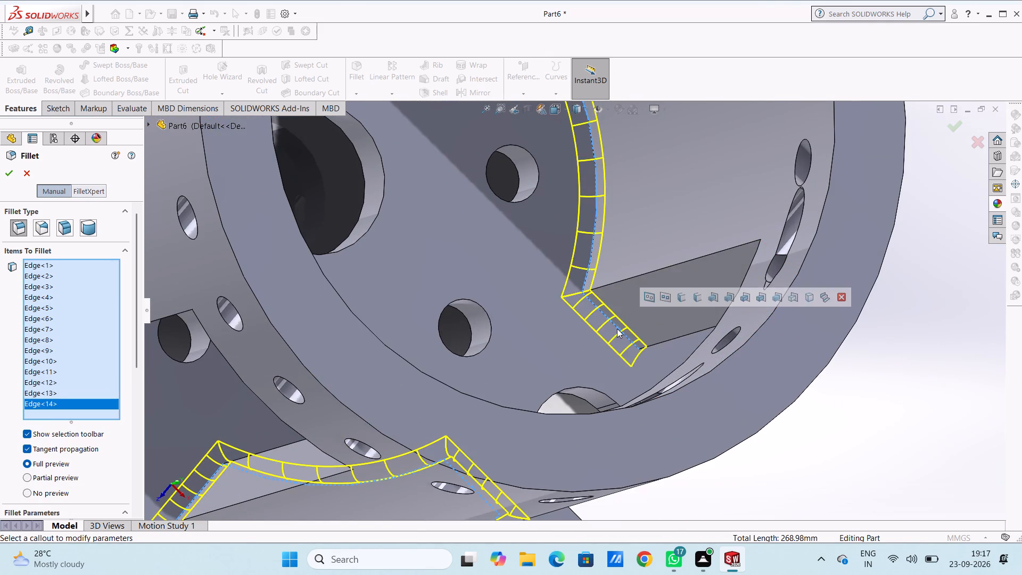
pyautogui.scroll(4, 617, 328)
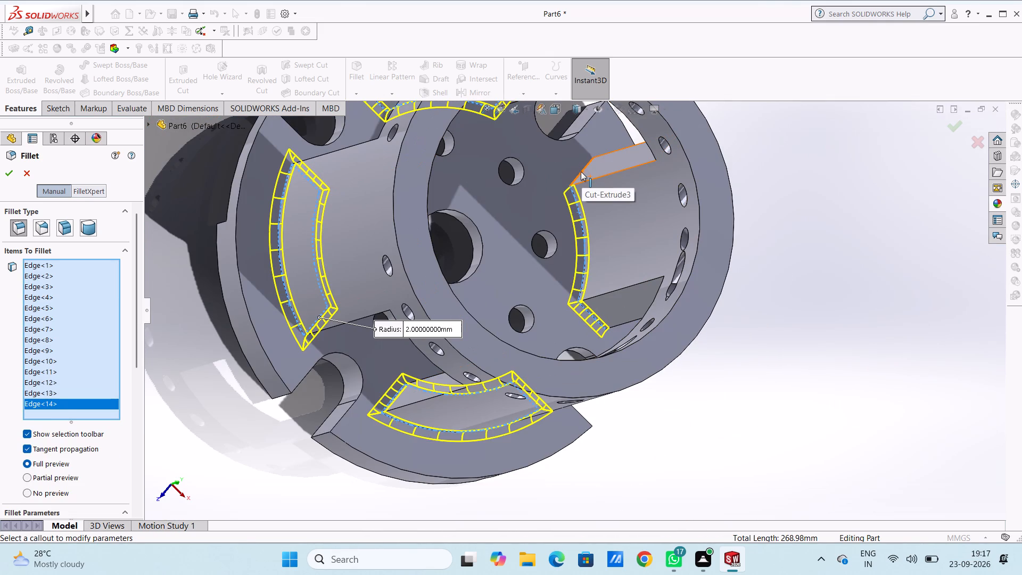
pyautogui.click(581, 171)
pyautogui.moveTo(597, 215); pyautogui.dragTo(536, 222, button='middle')
pyautogui.click(649, 247)
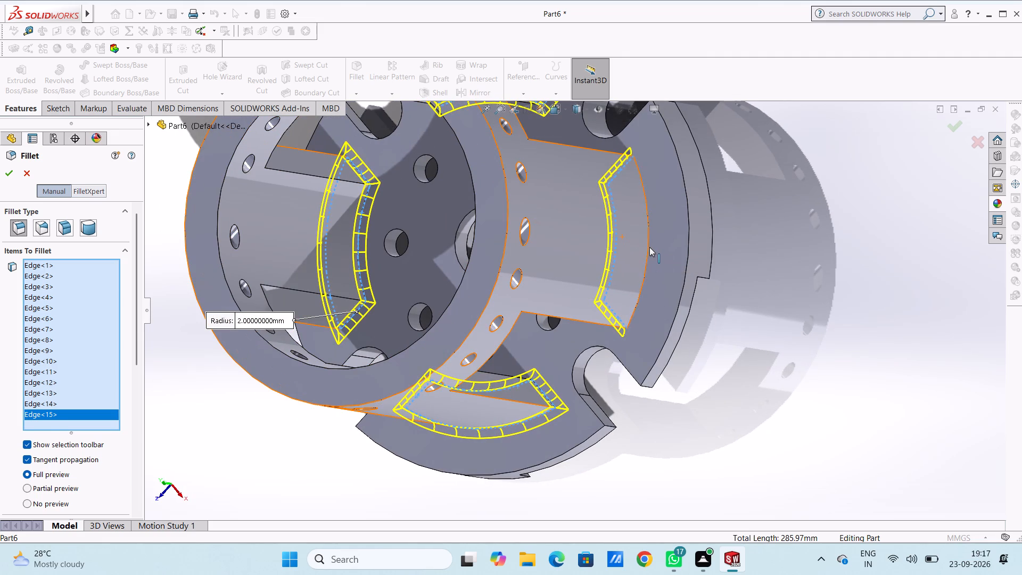
pyautogui.click(4, 175)
# Show the filleted part in isometric view and colour the whole part orange-red.
pyautogui.moveTo(150, 280); pyautogui.dragTo(195, 248, button='middle')
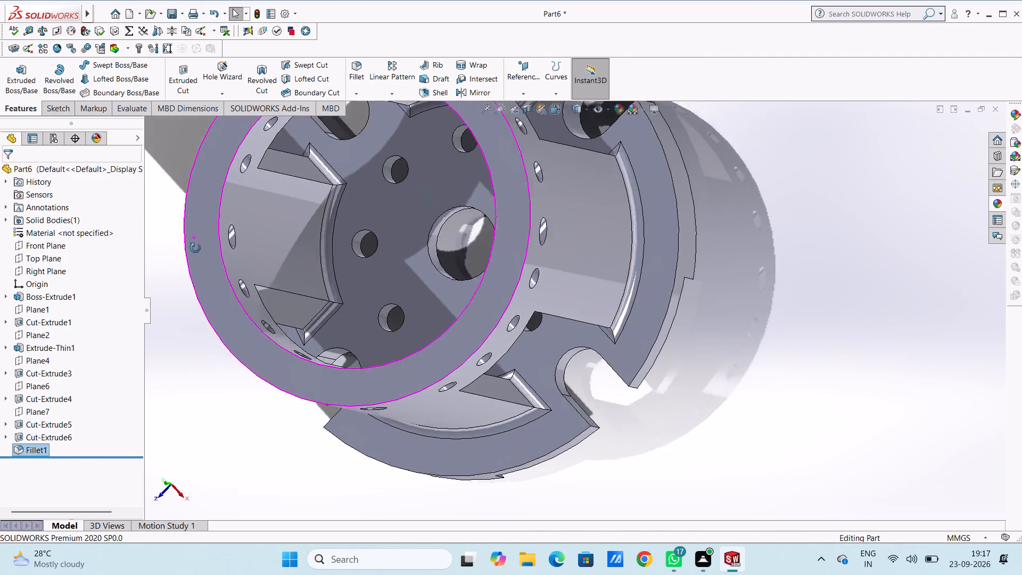
pyautogui.moveTo(195, 248); pyautogui.dragTo(201, 244, button='middle')
pyautogui.scroll(4, 278, 260)
pyautogui.moveTo(291, 268); pyautogui.dragTo(251, 245, button='middle')
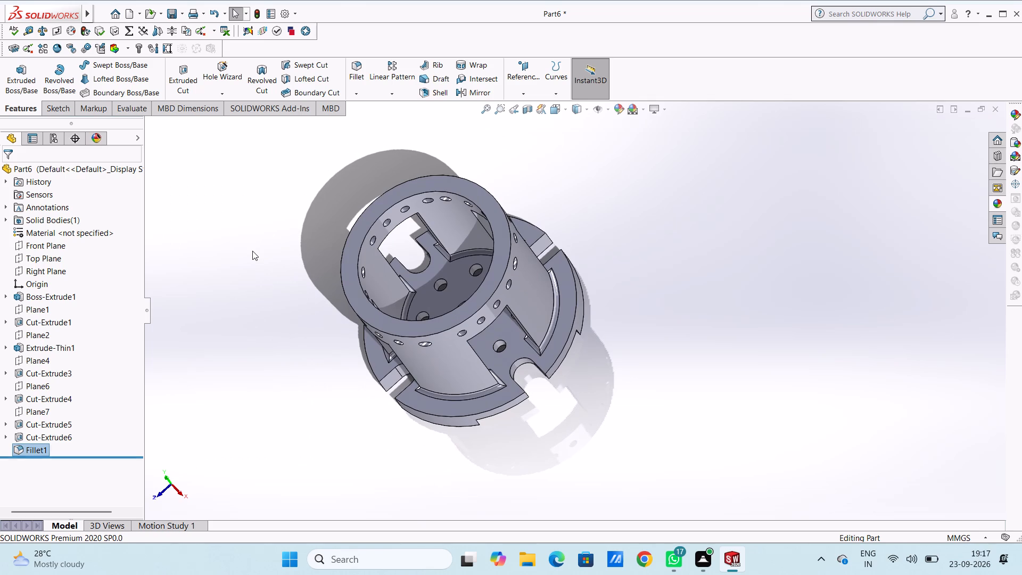
pyautogui.hotkey('ctrl', '7')
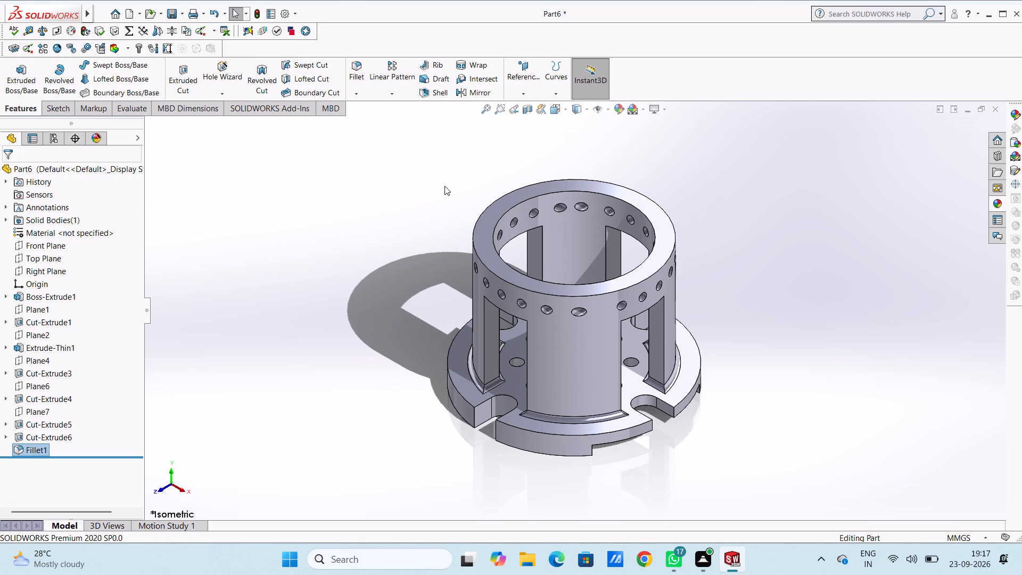
pyautogui.press('Escape')
pyautogui.press('Escape')
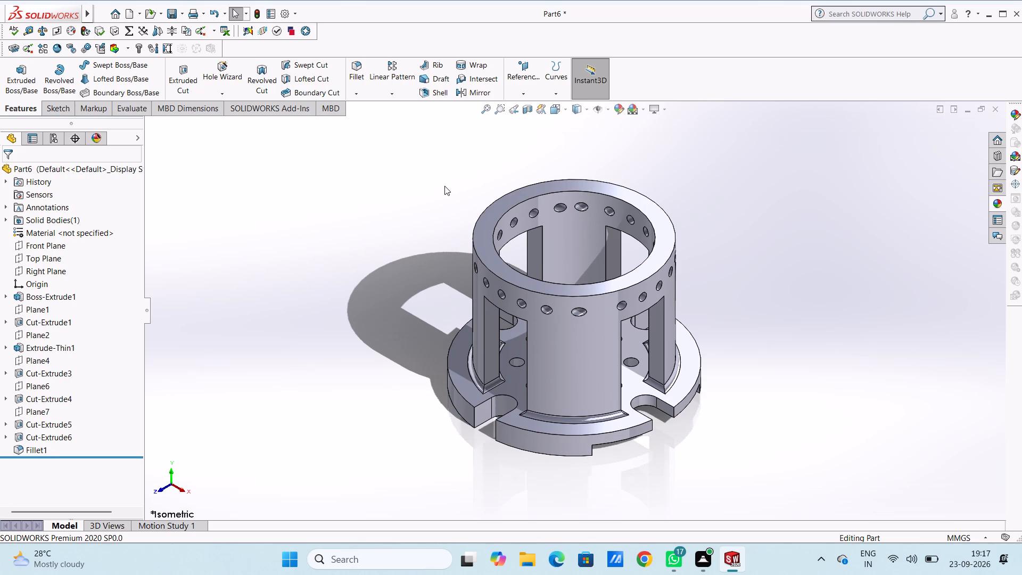
pyautogui.click(617, 110)
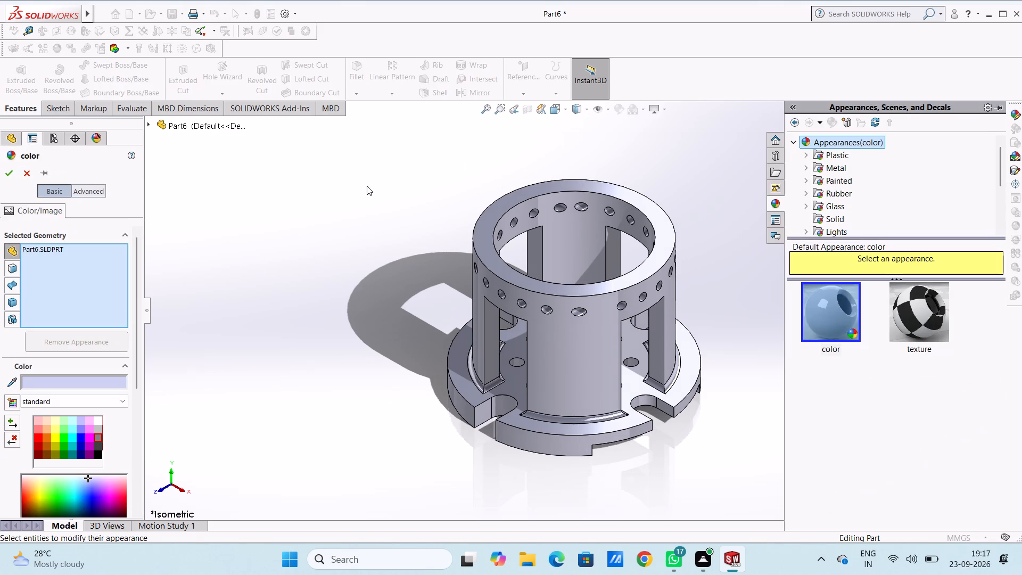
pyautogui.click(38, 438)
pyautogui.click(38, 429)
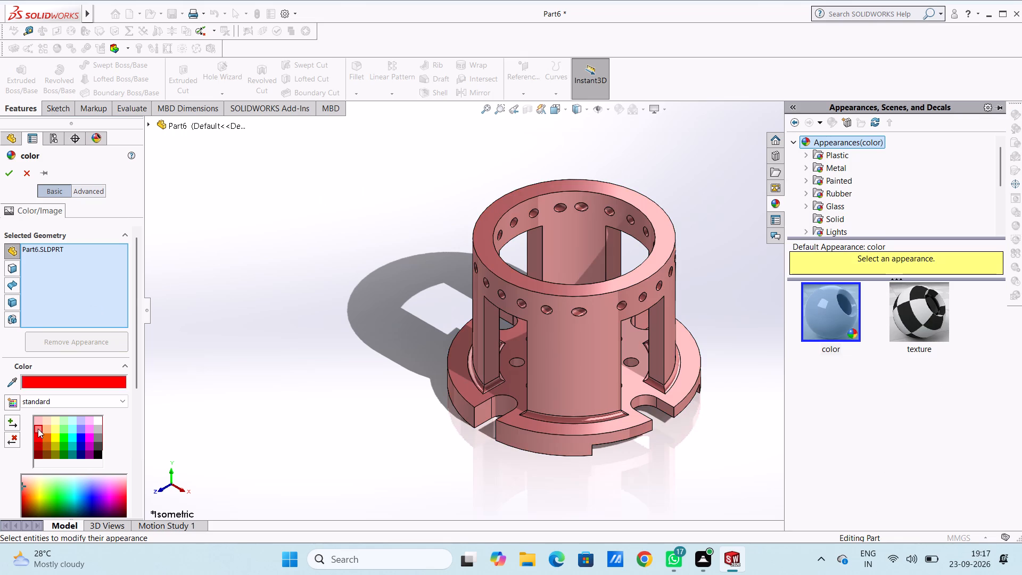
pyautogui.click(45, 433)
pyautogui.click(46, 445)
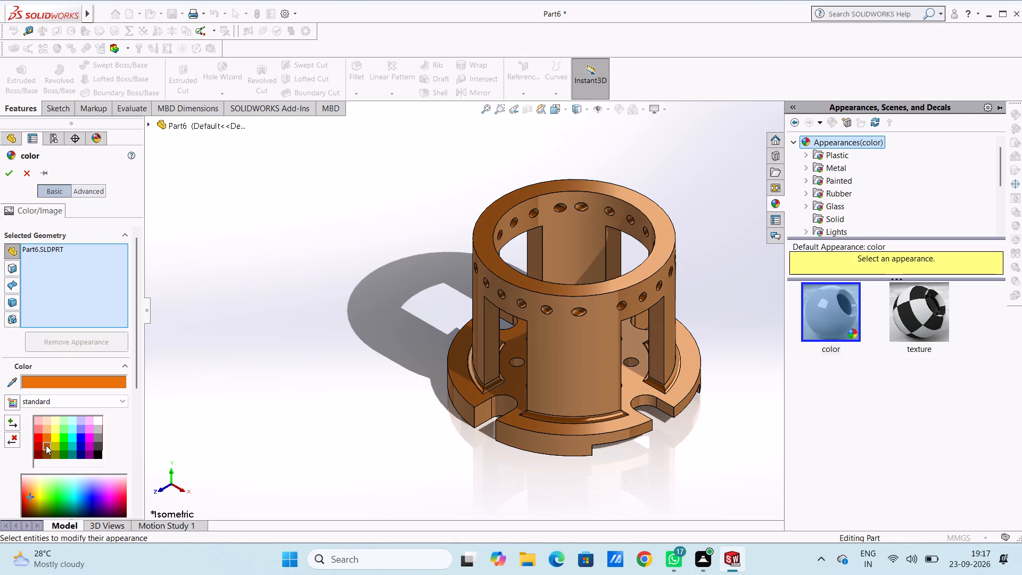
pyautogui.scroll(-2, 48, 431)
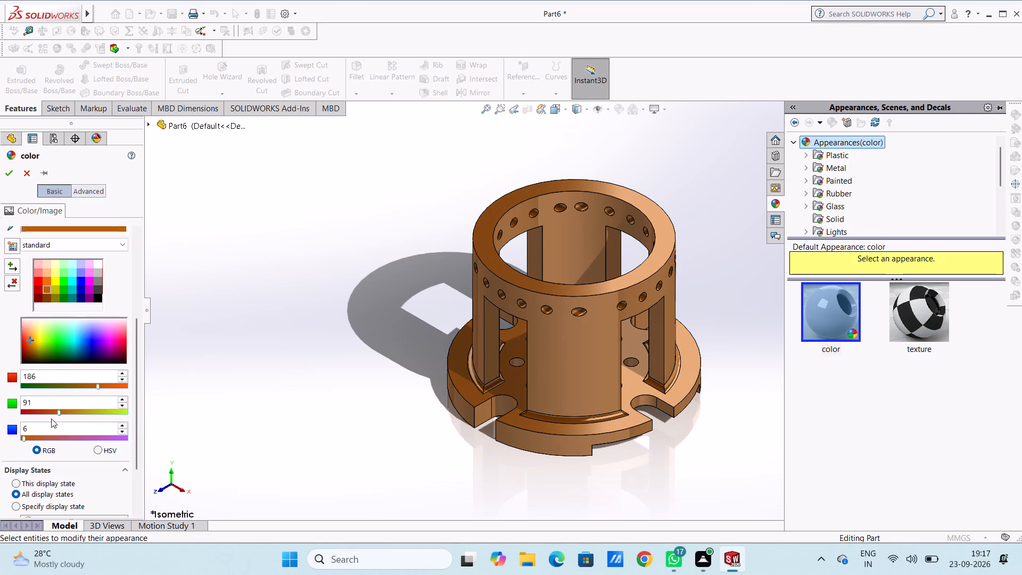
pyautogui.click(30, 349)
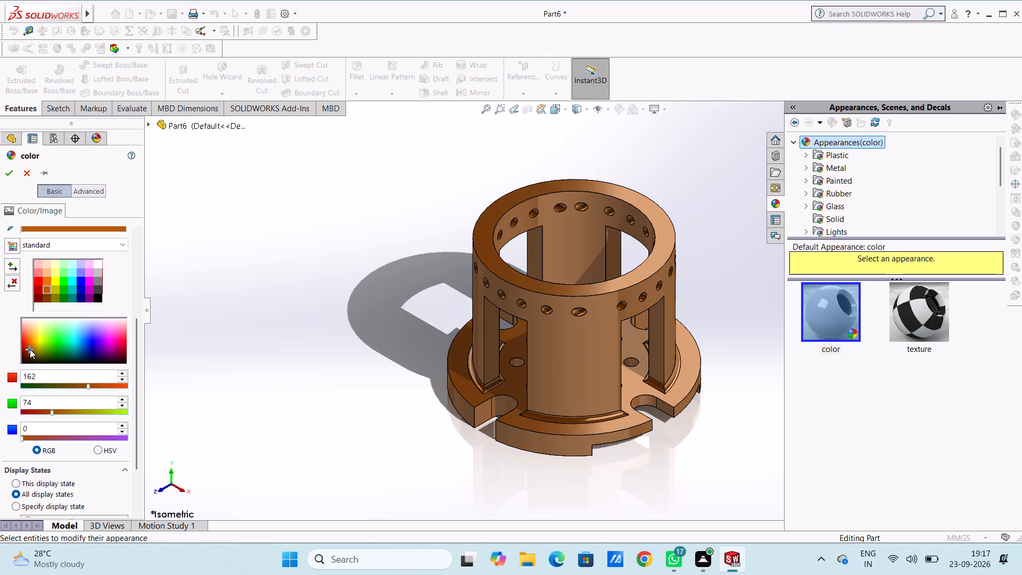
pyautogui.click(26, 343)
pyautogui.click(27, 336)
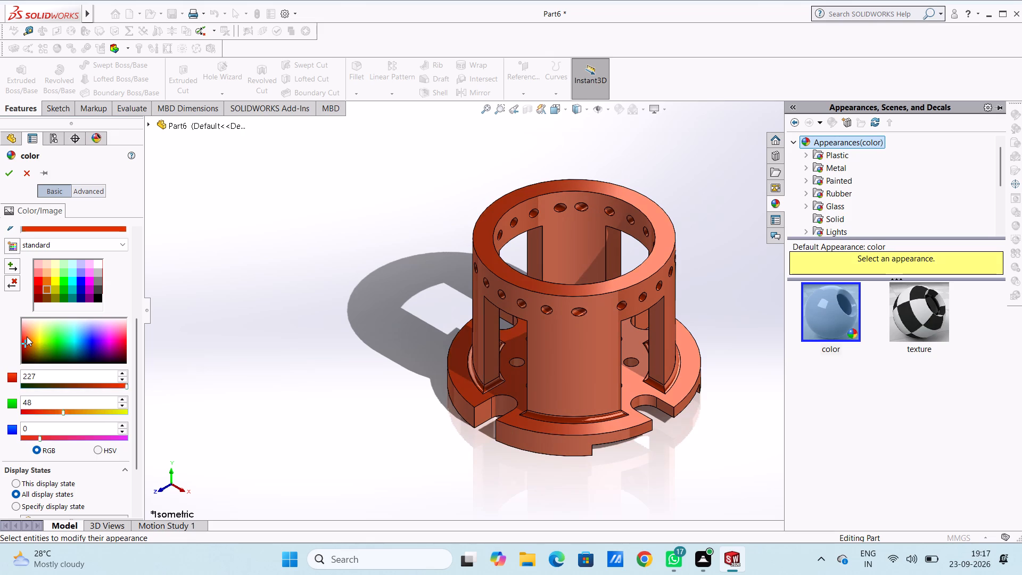
pyautogui.click(7, 173)
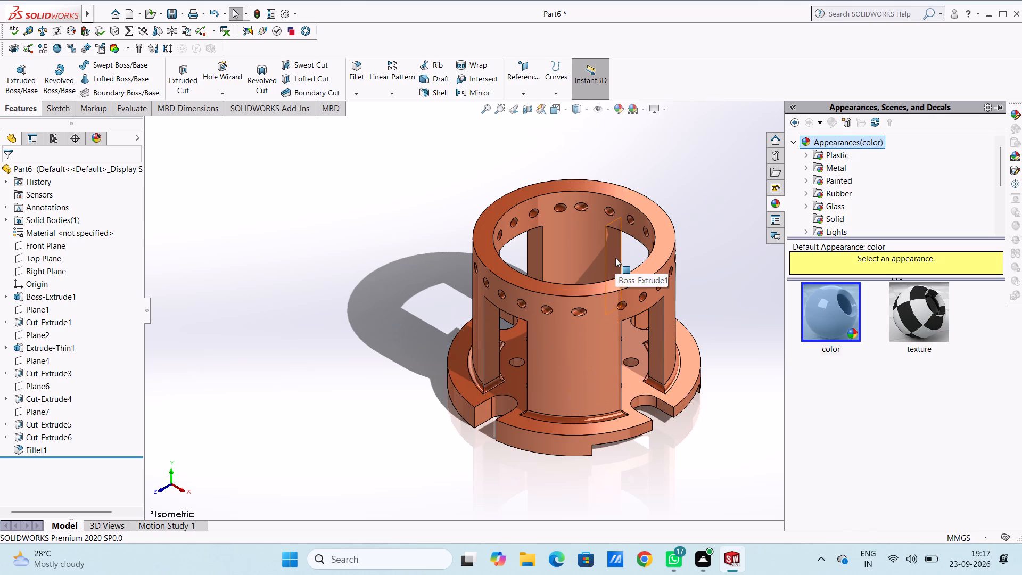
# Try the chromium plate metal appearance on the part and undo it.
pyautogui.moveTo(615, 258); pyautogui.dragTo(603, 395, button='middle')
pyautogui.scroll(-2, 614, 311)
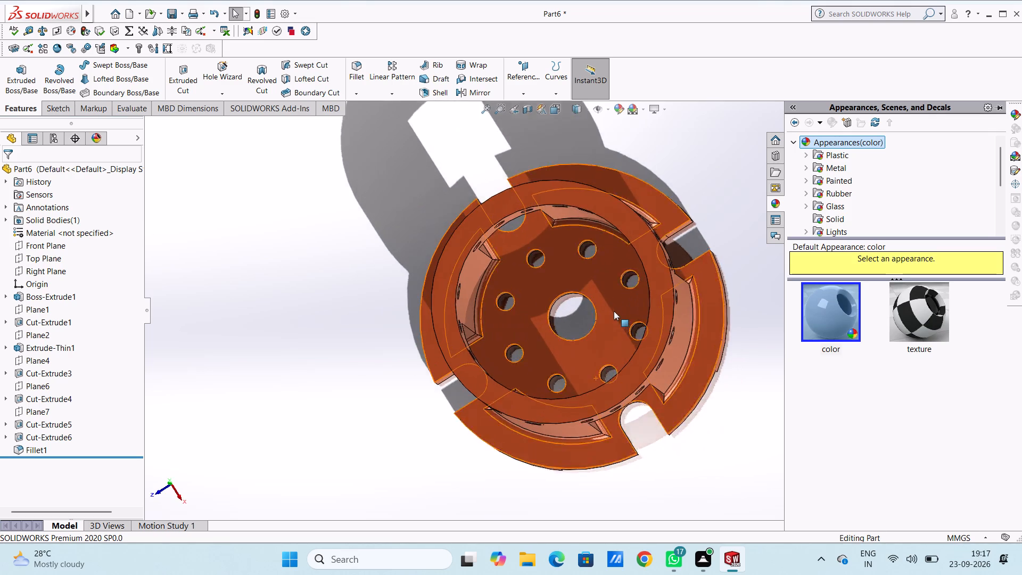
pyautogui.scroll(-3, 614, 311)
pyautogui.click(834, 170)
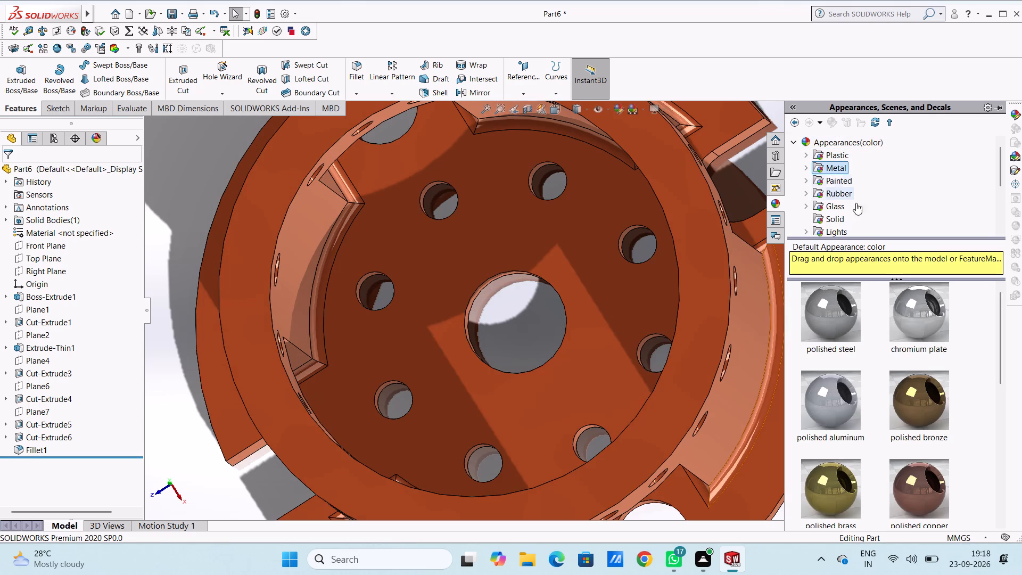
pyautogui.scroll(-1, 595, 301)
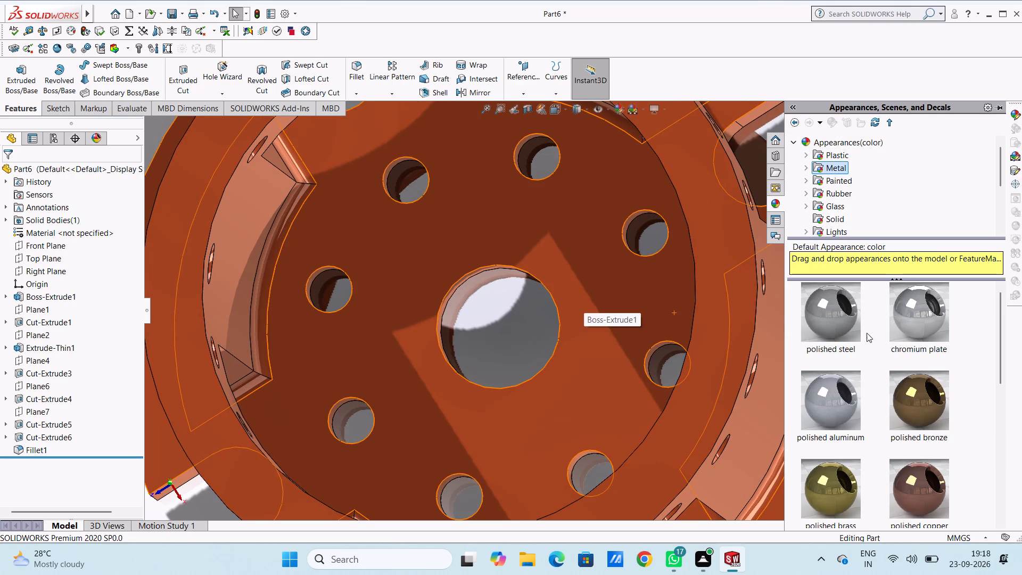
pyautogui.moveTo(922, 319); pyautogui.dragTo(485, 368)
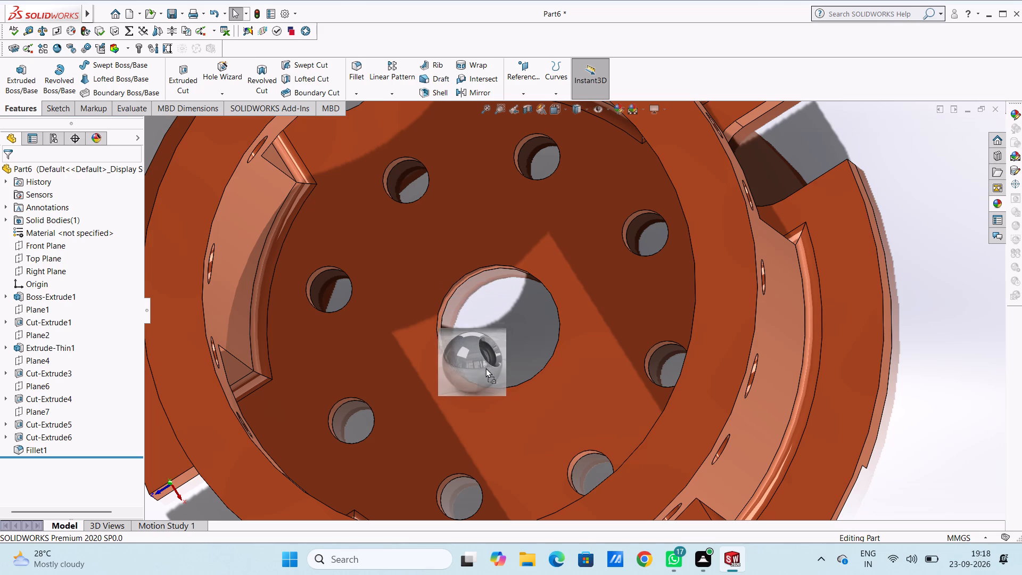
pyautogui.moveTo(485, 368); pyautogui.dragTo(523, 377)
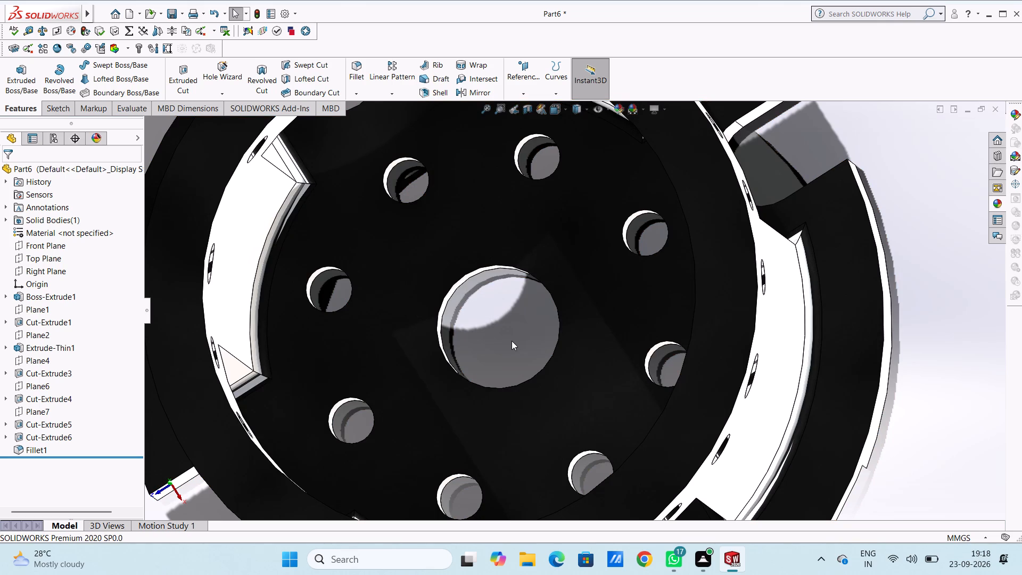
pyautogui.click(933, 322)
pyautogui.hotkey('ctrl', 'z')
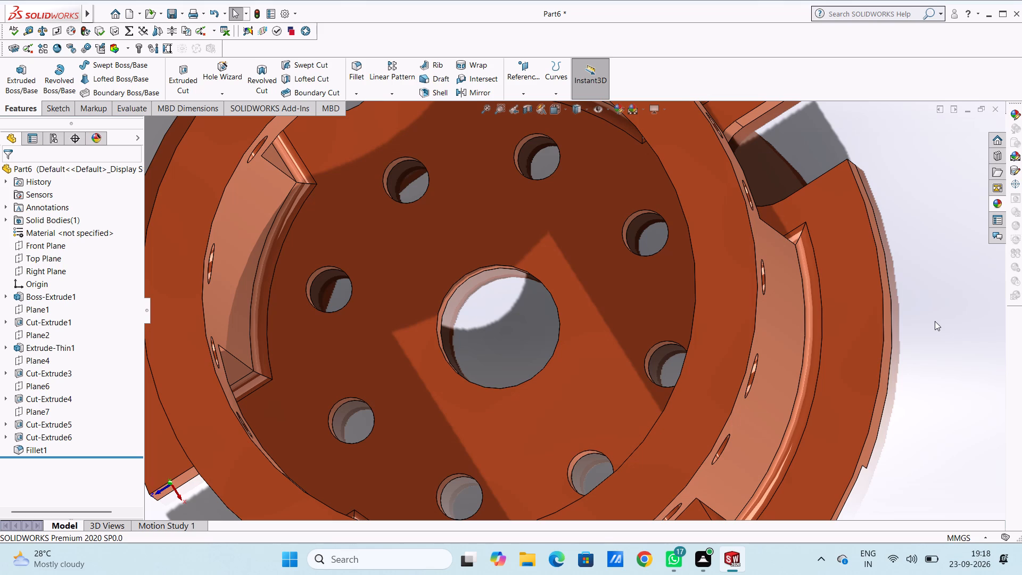
# Apply the chromium plate metal appearance to only the inner wall face of the disc's large centre hole.
pyautogui.moveTo(570, 311); pyautogui.dragTo(560, 311, button='middle')
pyautogui.scroll(-5, 494, 313)
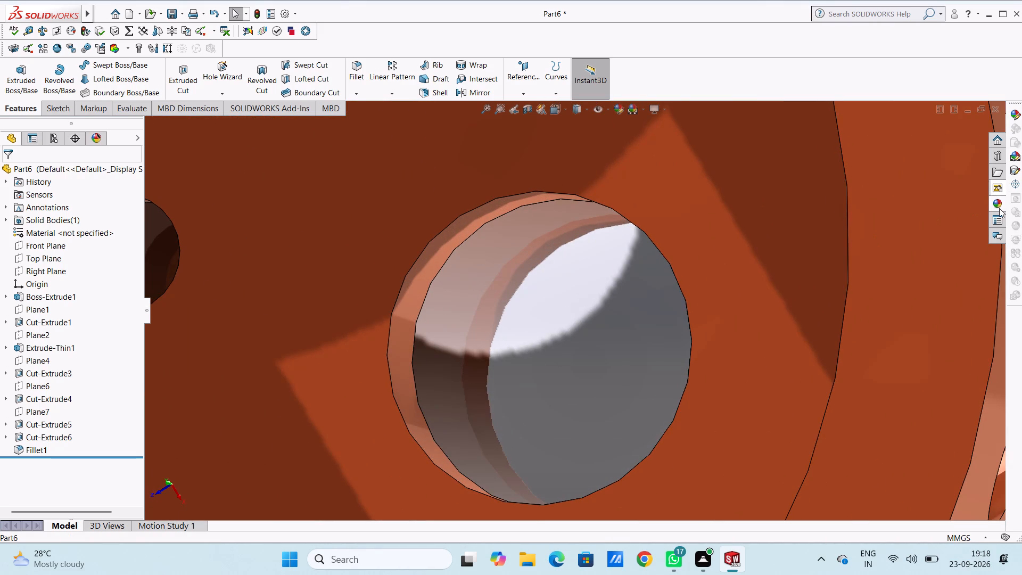
pyautogui.click(999, 208)
pyautogui.moveTo(934, 311); pyautogui.dragTo(493, 349)
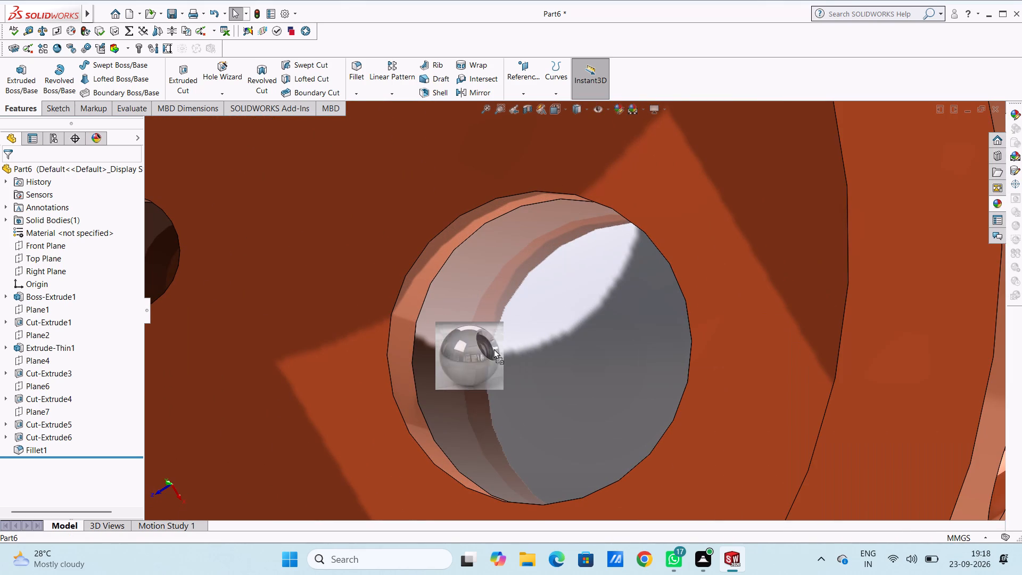
pyautogui.moveTo(493, 349); pyautogui.dragTo(446, 412)
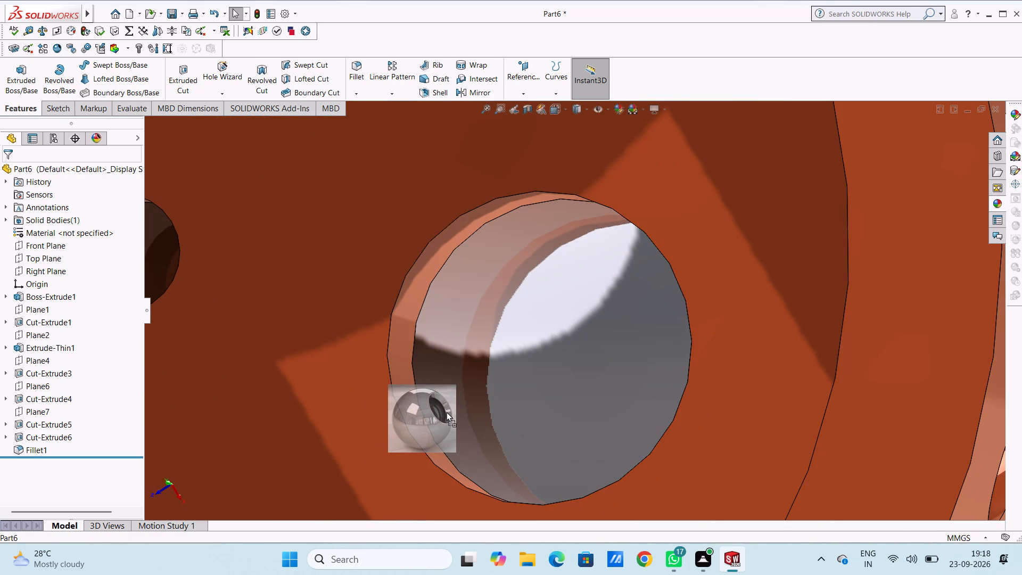
pyautogui.moveTo(446, 412); pyautogui.dragTo(430, 442)
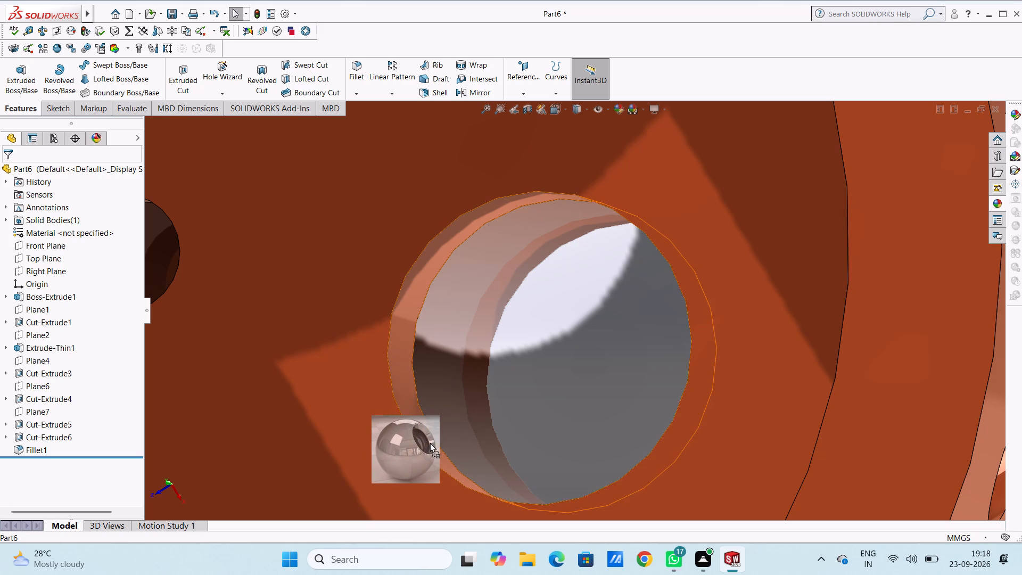
pyautogui.moveTo(430, 442); pyautogui.dragTo(438, 443)
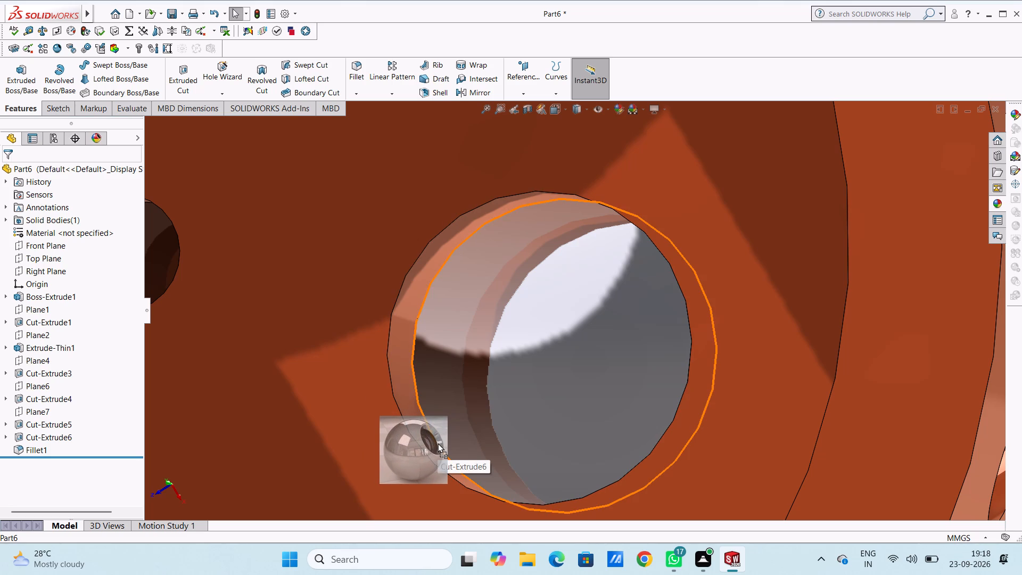
pyautogui.moveTo(438, 443); pyautogui.dragTo(436, 443)
pyautogui.click(433, 445)
pyautogui.scroll(3, 479, 413)
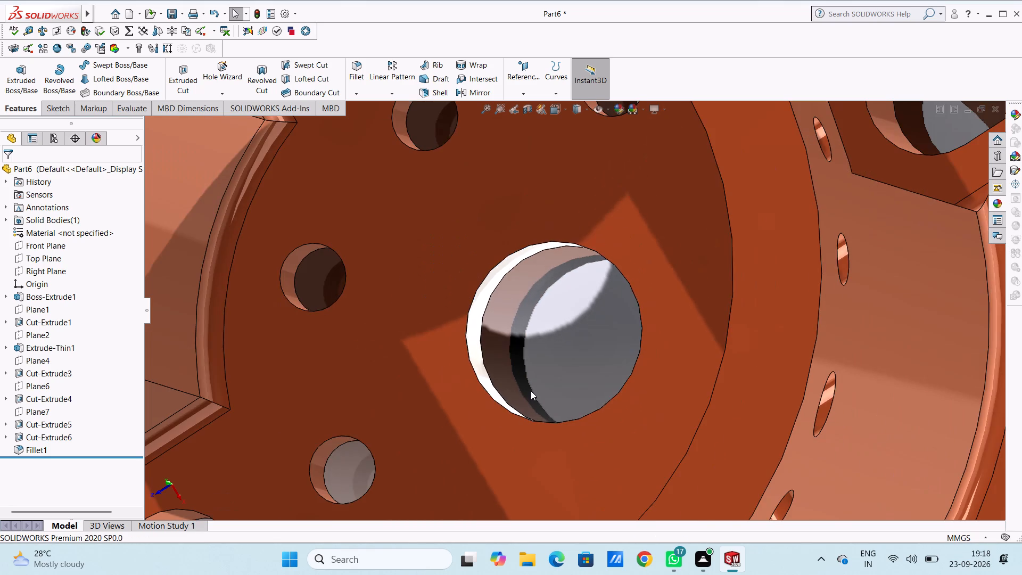
# Apply the chromium plate appearance to the whole cut feature of the small holes around the disc's centre.
pyautogui.moveTo(531, 390); pyautogui.dragTo(528, 392, button='middle')
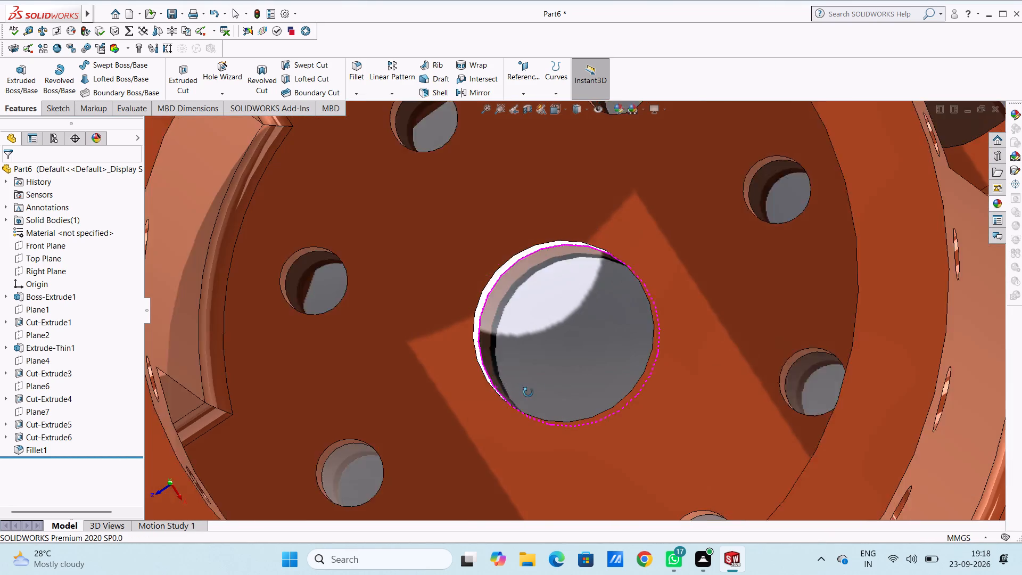
pyautogui.moveTo(528, 392); pyautogui.dragTo(542, 390, button='middle')
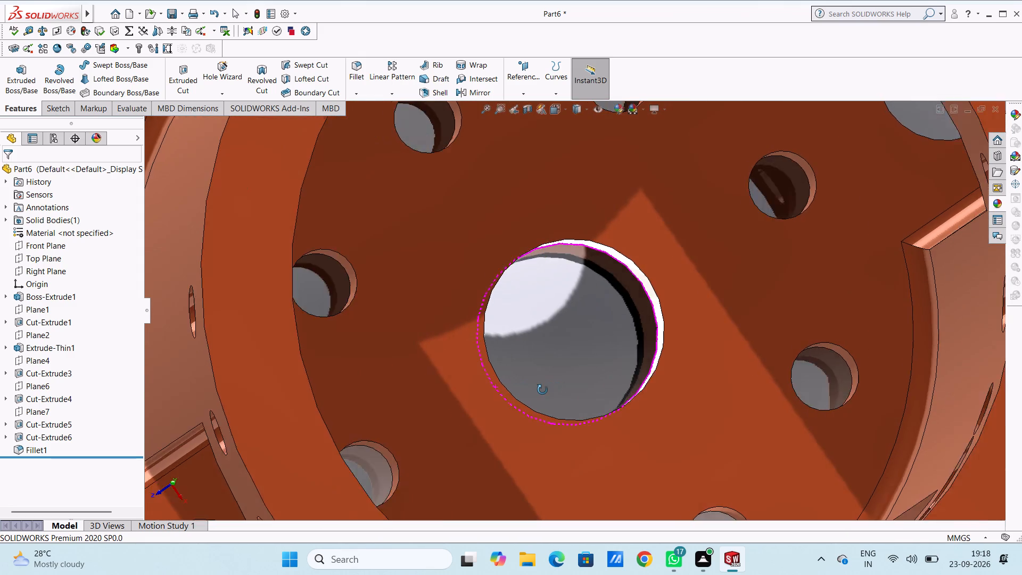
pyautogui.moveTo(542, 390); pyautogui.dragTo(523, 398, button='middle')
pyautogui.scroll(3, 343, 333)
pyautogui.scroll(-6, 400, 275)
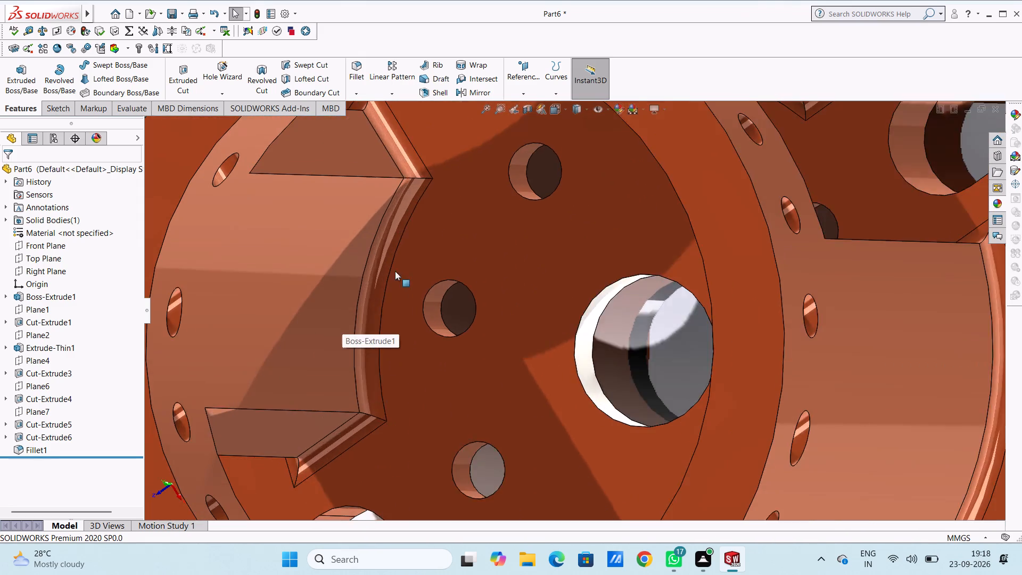
pyautogui.scroll(-4, 452, 310)
pyautogui.moveTo(998, 198); pyautogui.dragTo(994, 205)
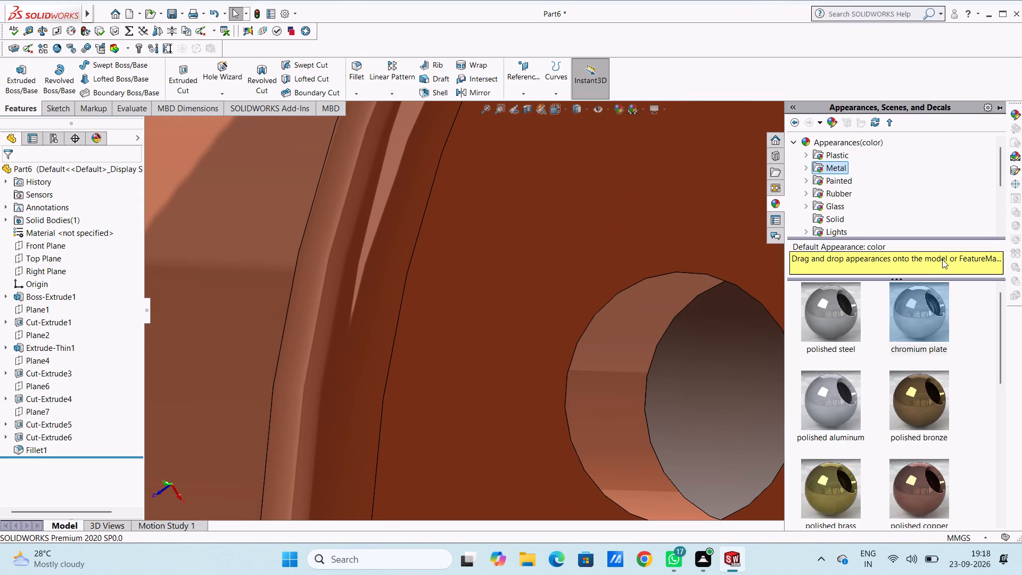
pyautogui.moveTo(922, 300); pyautogui.dragTo(627, 413)
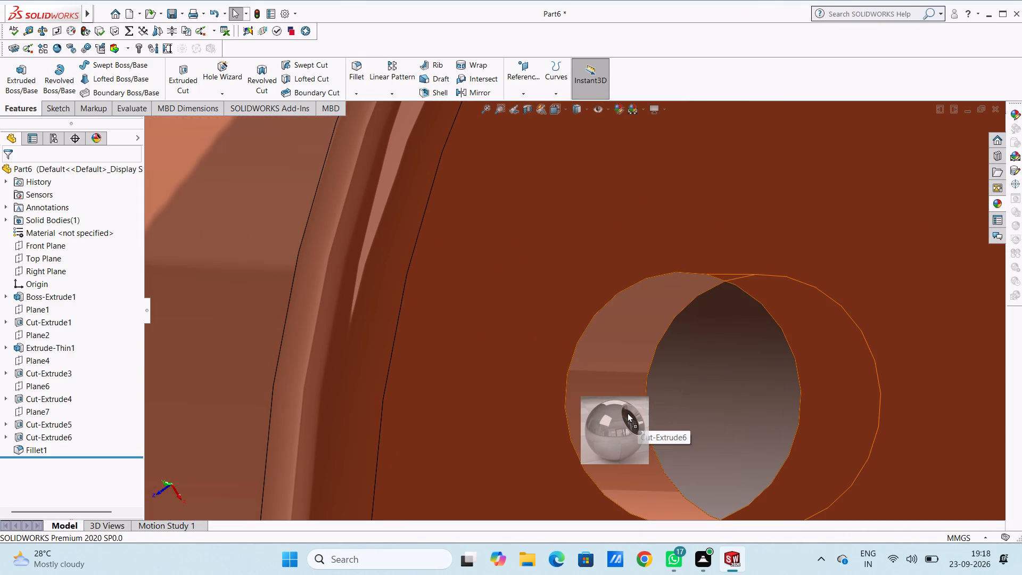
pyautogui.moveTo(627, 413); pyautogui.dragTo(627, 413)
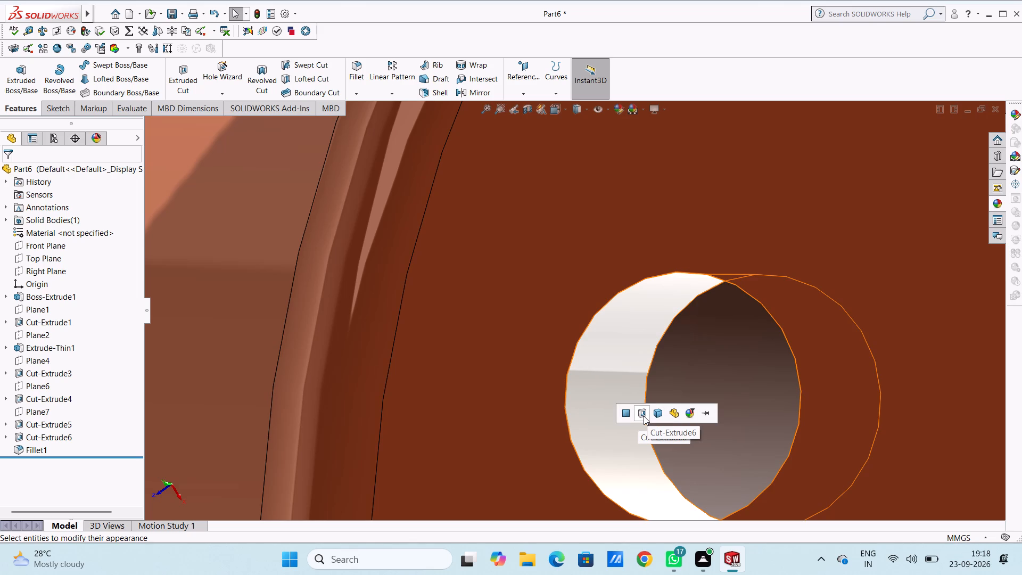
pyautogui.click(642, 414)
# Apply the chromium plate appearance to the whole Cut-Extrude5 feature, the cross-drilled holes in the tube's end ring.
pyautogui.scroll(10, 641, 414)
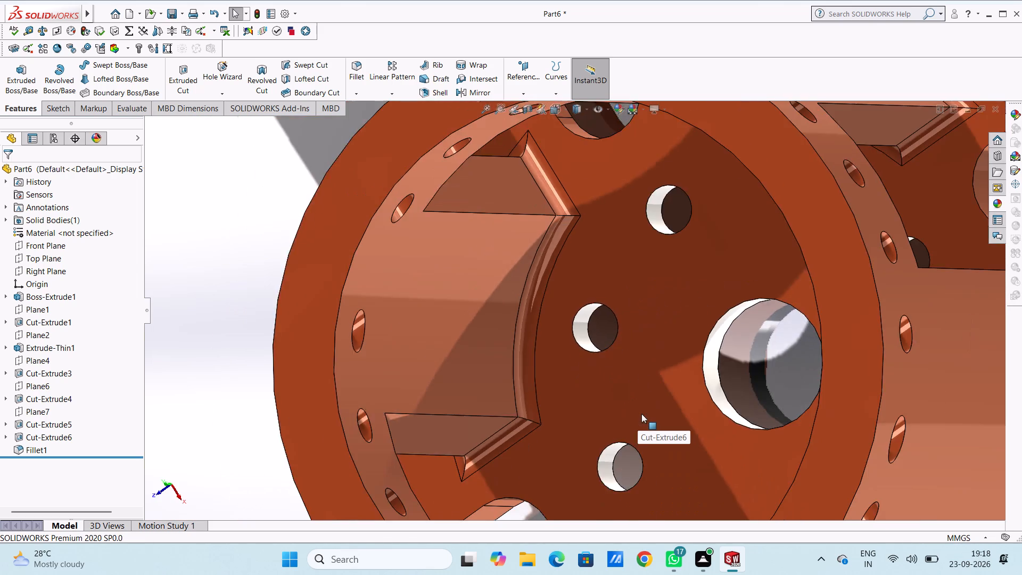
pyautogui.scroll(4, 641, 414)
pyautogui.moveTo(626, 402); pyautogui.dragTo(655, 399, button='middle')
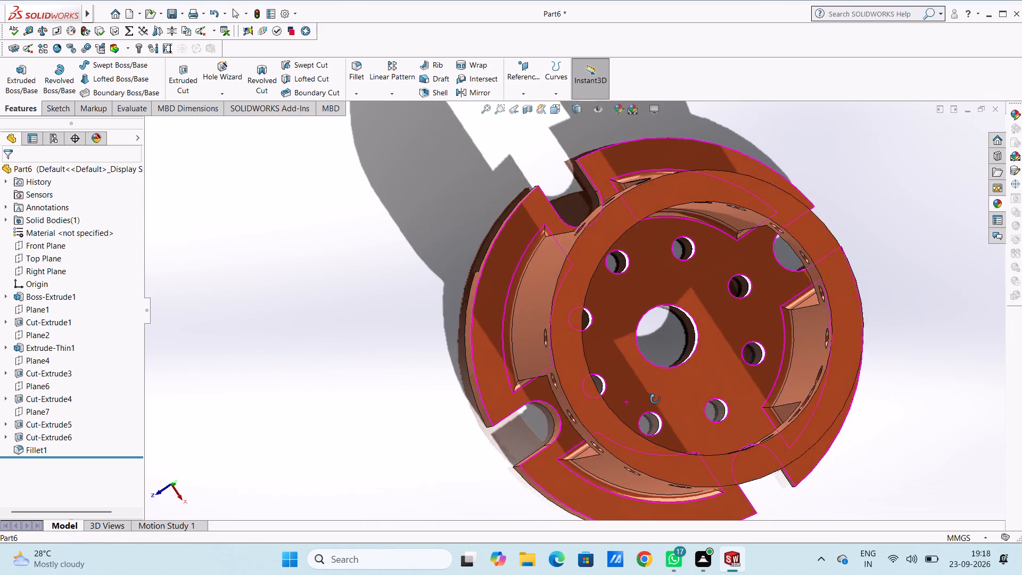
pyautogui.moveTo(655, 399); pyautogui.dragTo(642, 385, button='middle')
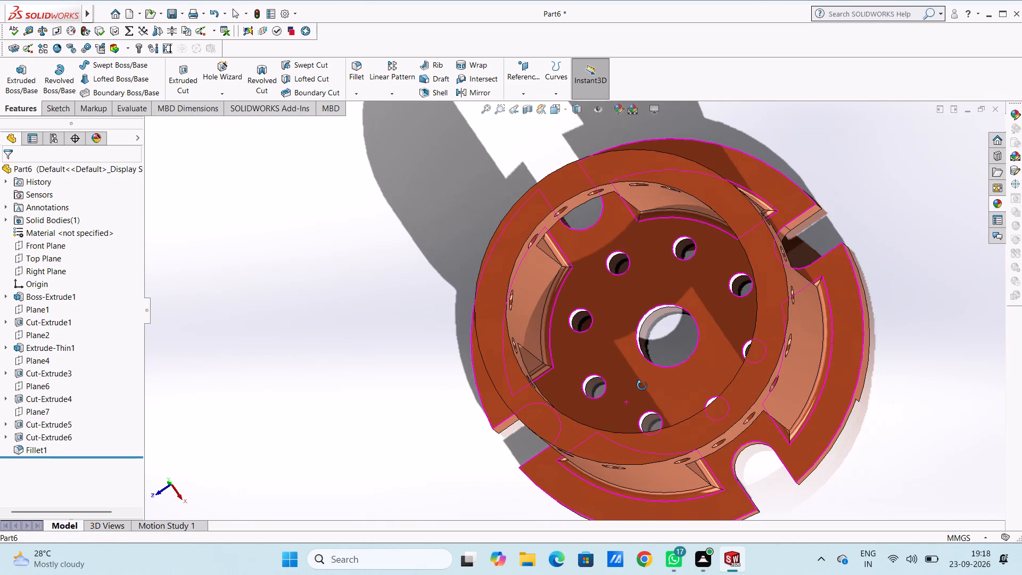
pyautogui.moveTo(642, 385); pyautogui.dragTo(583, 372, button='middle')
pyautogui.scroll(1, 642, 385)
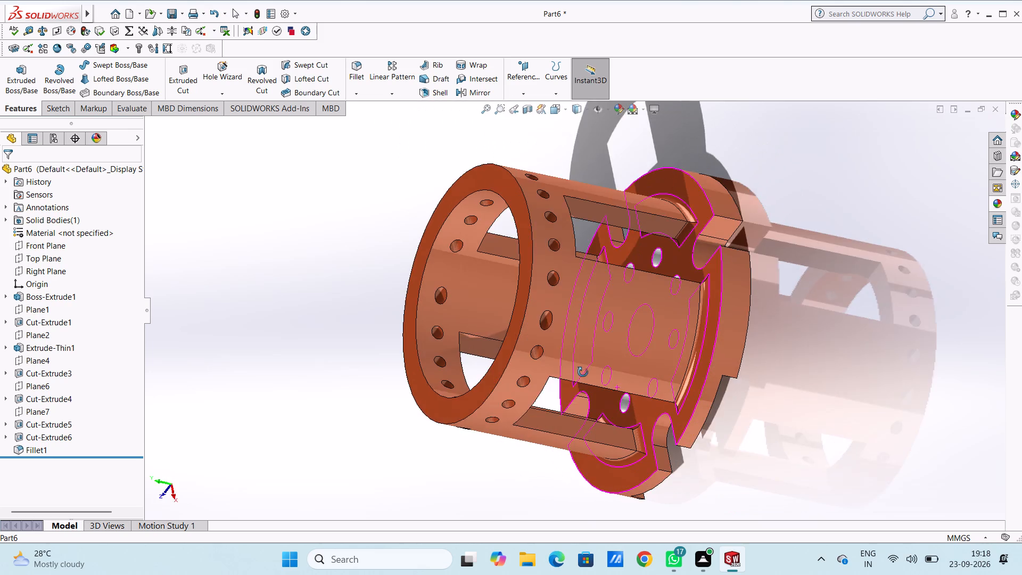
pyautogui.moveTo(583, 372); pyautogui.dragTo(597, 378, button='middle')
pyautogui.scroll(-6, 593, 359)
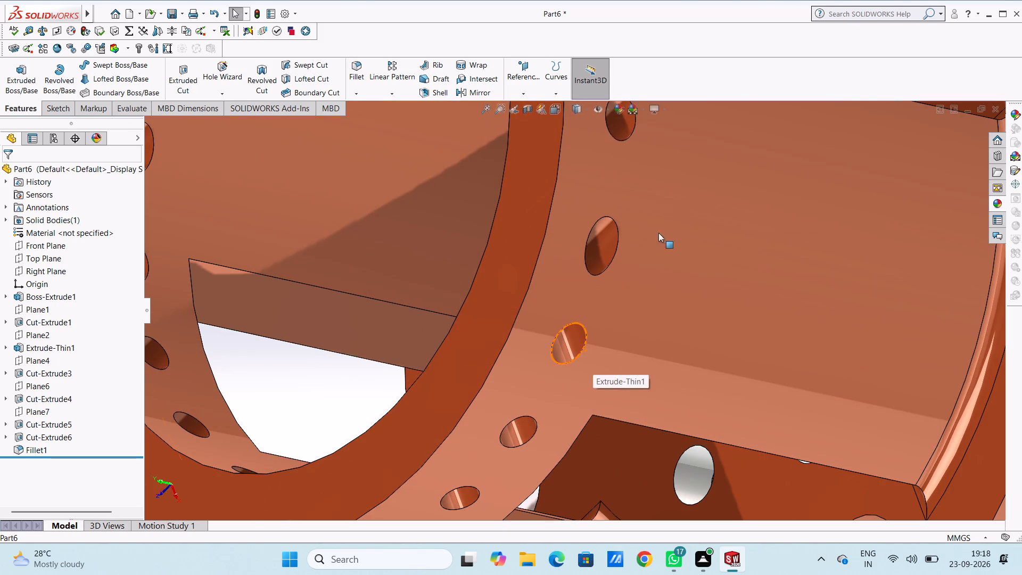
pyautogui.click(993, 205)
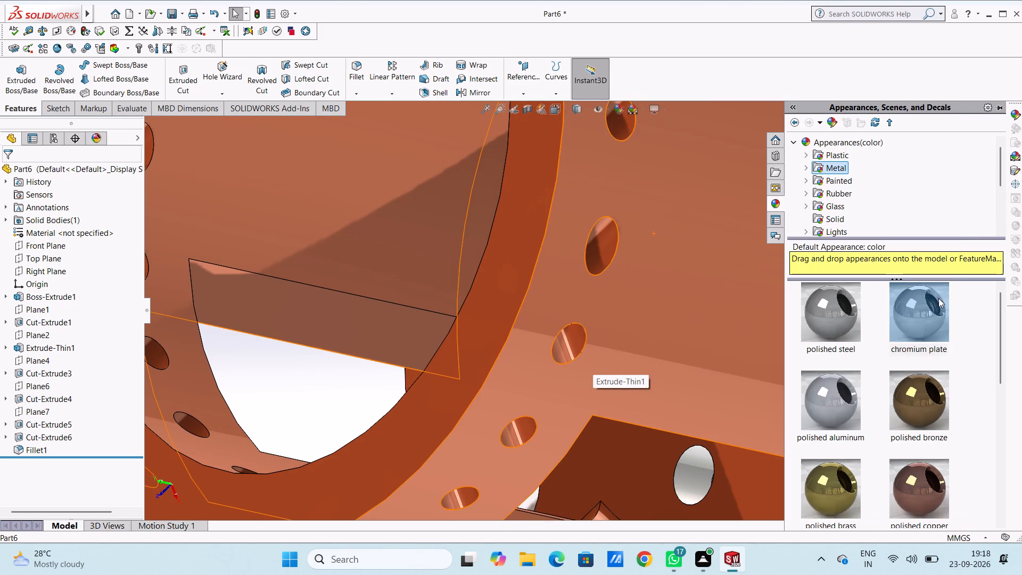
pyautogui.moveTo(938, 297); pyautogui.dragTo(612, 225)
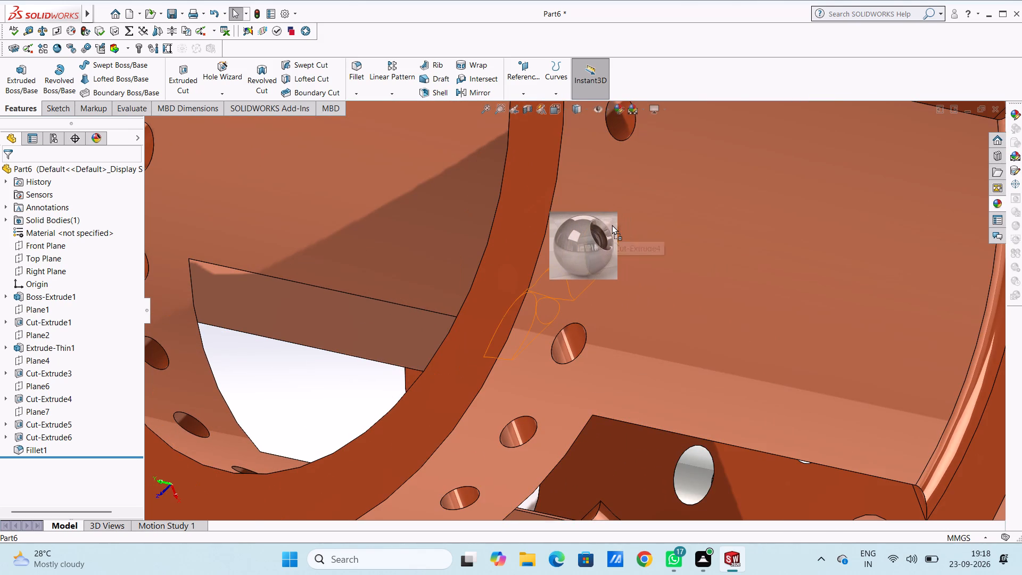
pyautogui.moveTo(612, 225); pyautogui.dragTo(575, 333)
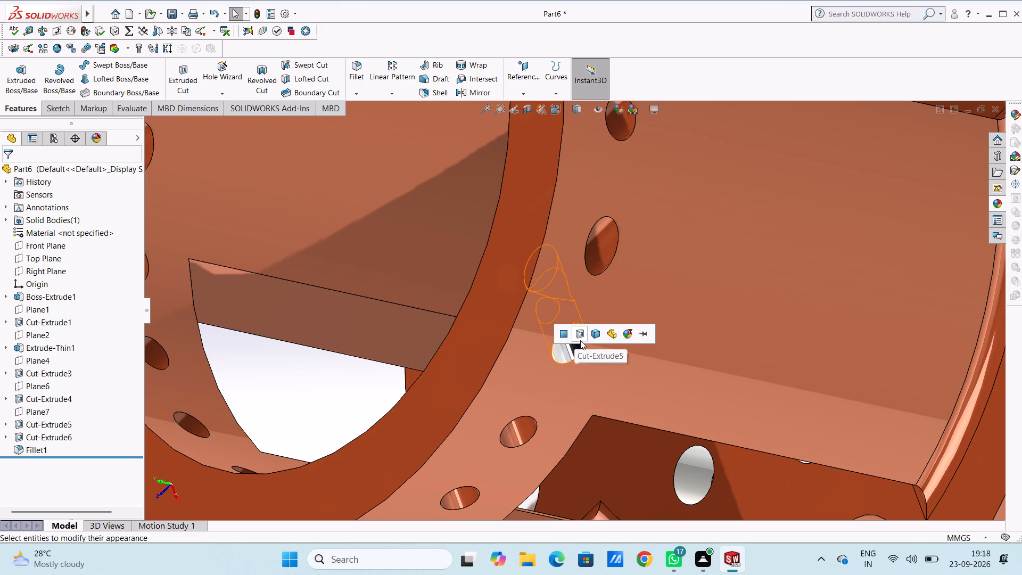
pyautogui.click(579, 336)
# Apply the chromium plate appearance to the whole Cut-Extrude4 feature, the remaining cross-drilled holes in the tube's end ring.
pyautogui.scroll(6, 577, 335)
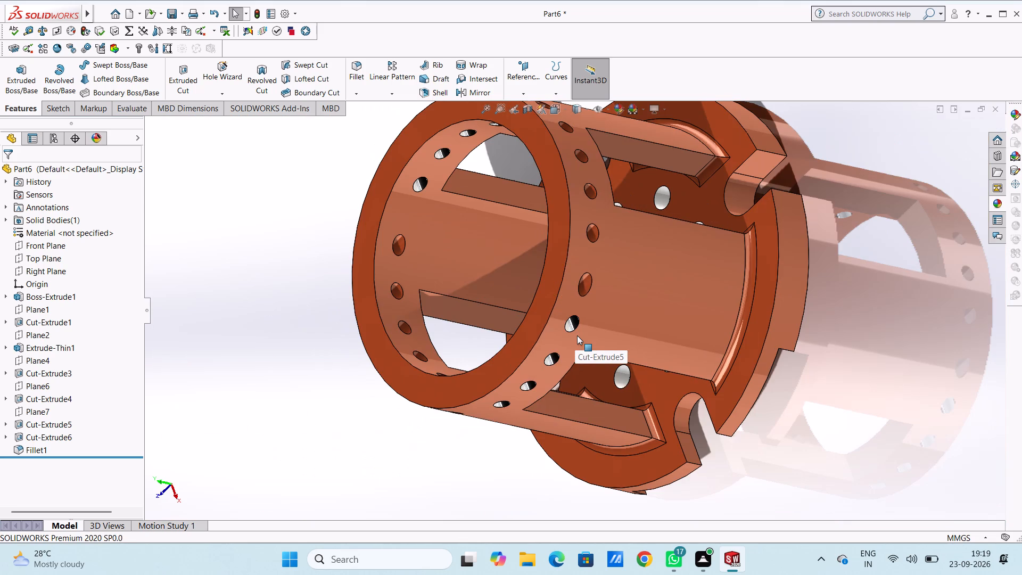
pyautogui.scroll(1, 665, 247)
pyautogui.moveTo(629, 234); pyautogui.dragTo(615, 270, button='middle')
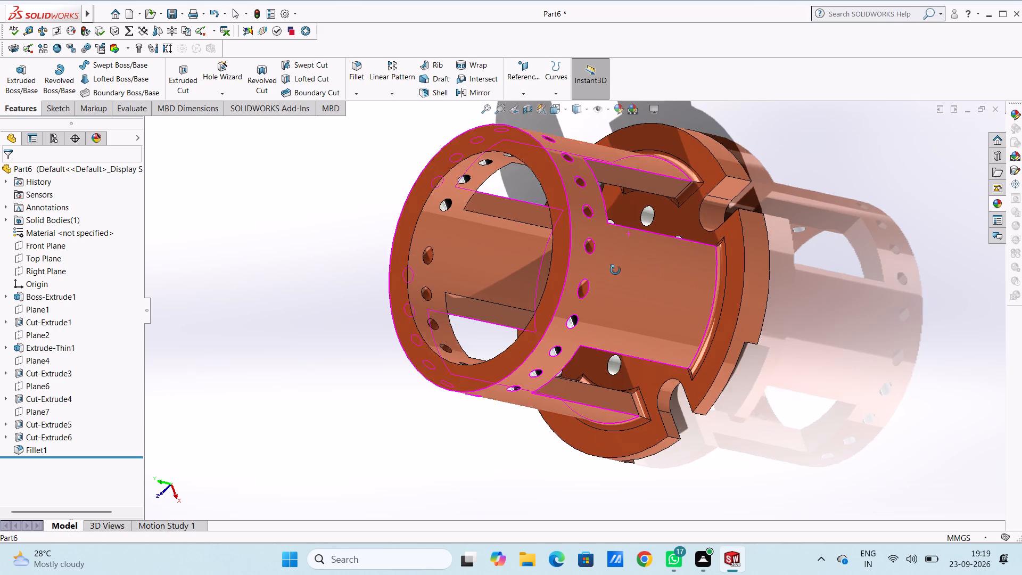
pyautogui.moveTo(615, 270); pyautogui.dragTo(615, 273, button='middle')
pyautogui.scroll(-6, 571, 228)
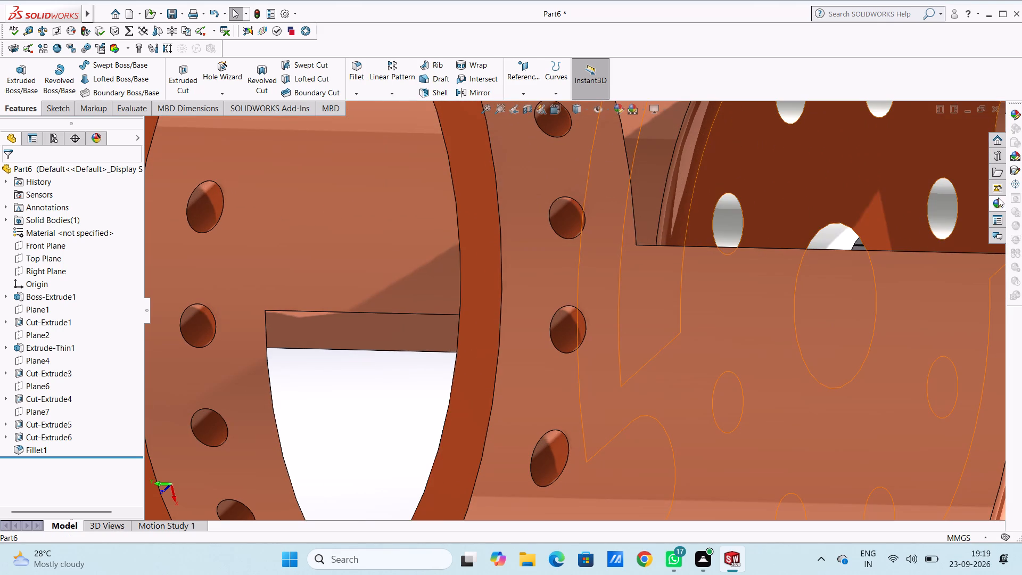
pyautogui.click(997, 204)
pyautogui.moveTo(915, 302); pyautogui.dragTo(612, 218)
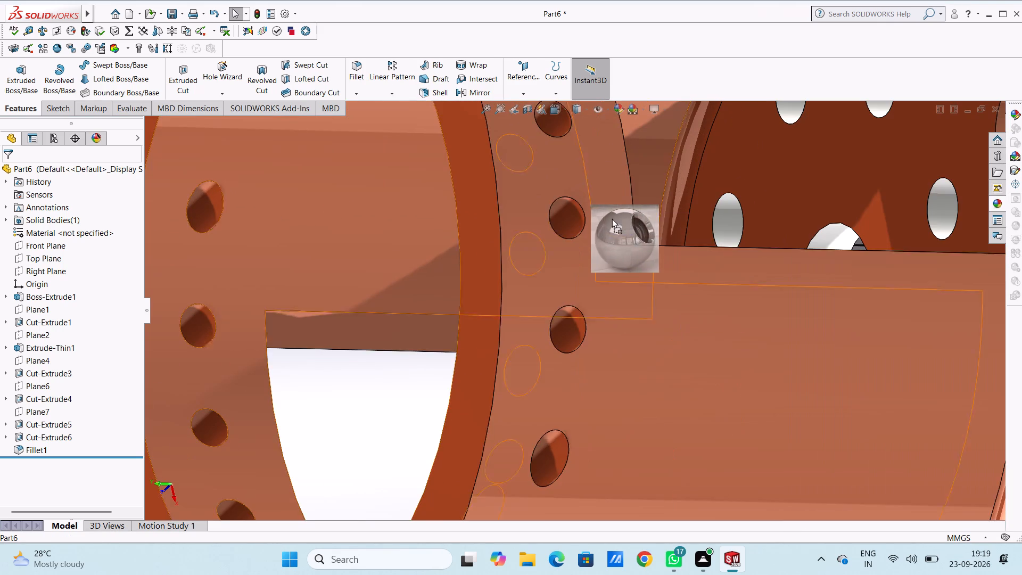
pyautogui.moveTo(612, 218); pyautogui.dragTo(565, 204)
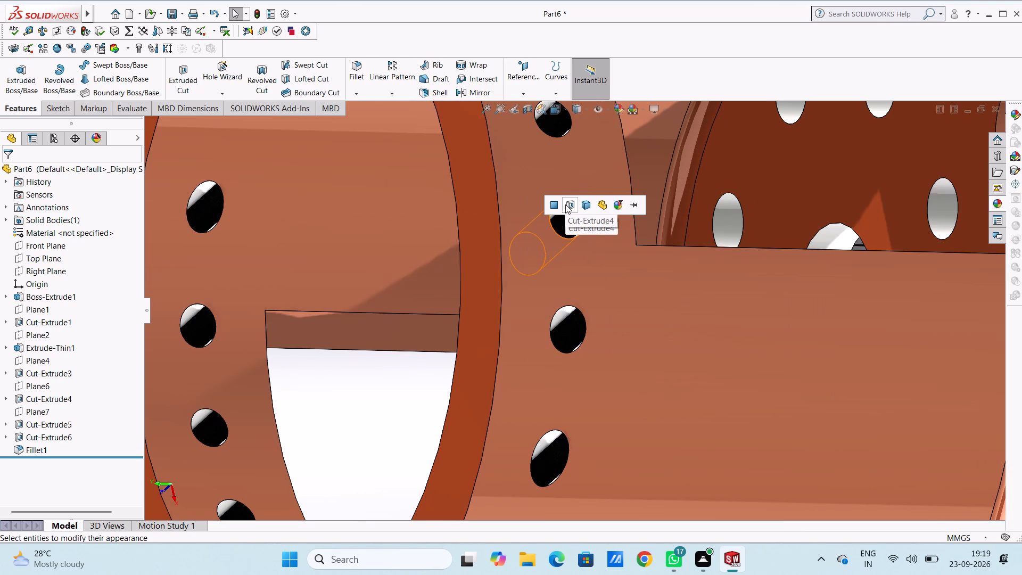
pyautogui.click(570, 206)
# Show the finished part in isometric view and save it in Documents as a SOLIDWORKS part named "perforated drum support".
pyautogui.scroll(6, 573, 243)
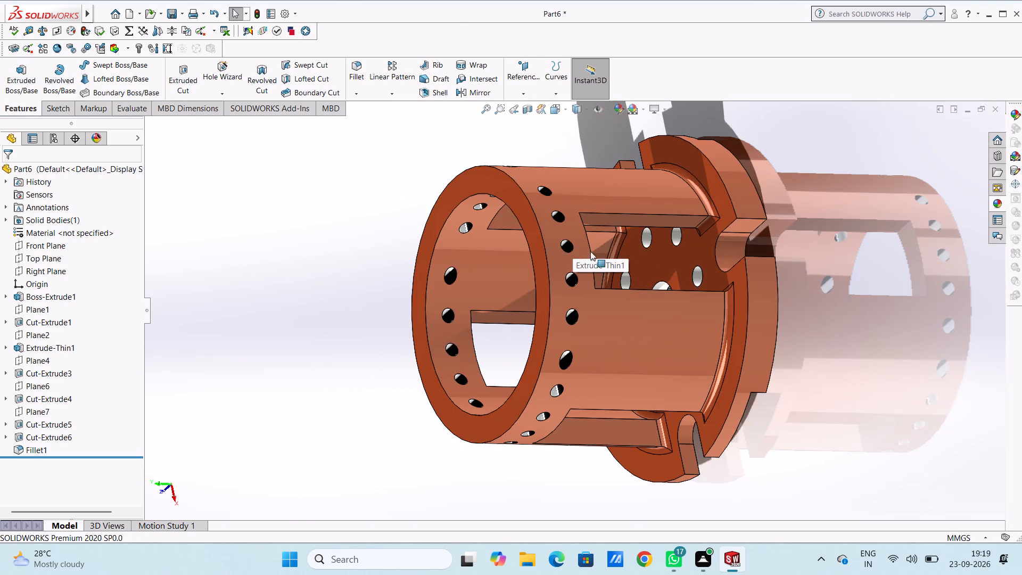
pyautogui.moveTo(672, 257); pyautogui.dragTo(770, 206, button='middle')
pyautogui.scroll(1, 764, 237)
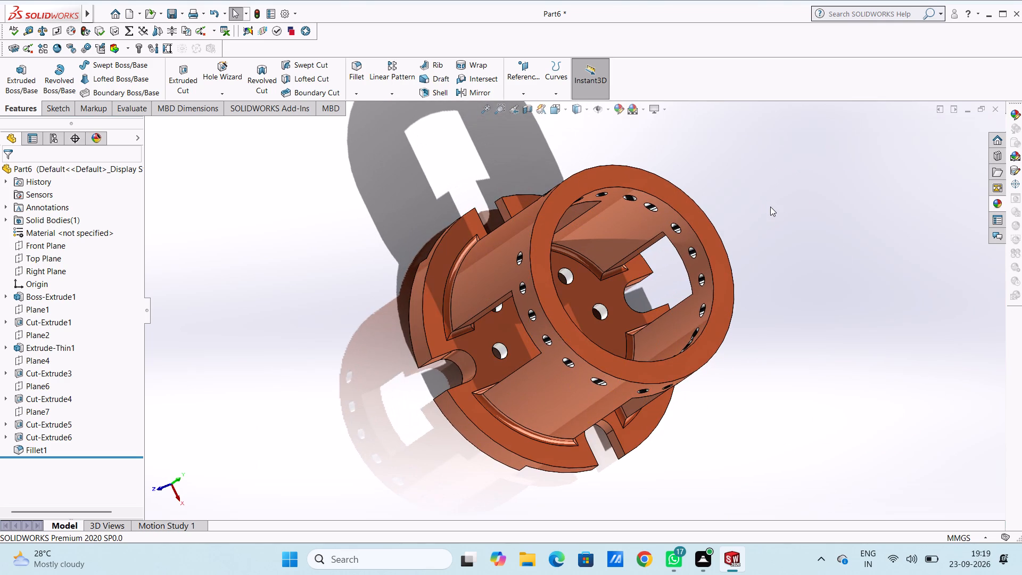
pyautogui.moveTo(771, 314); pyautogui.dragTo(767, 282, button='middle')
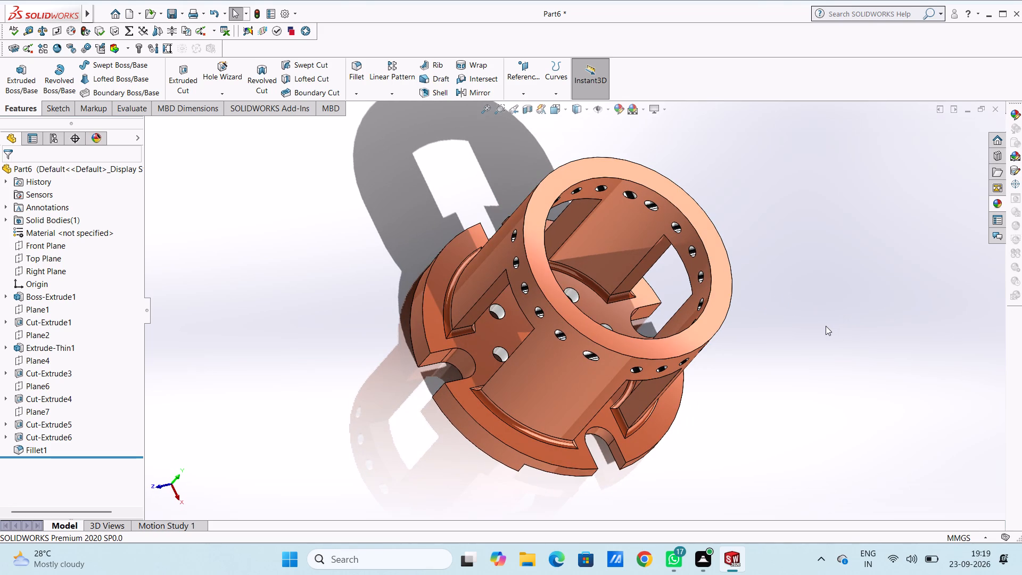
pyautogui.hotkey('ctrl', '7')
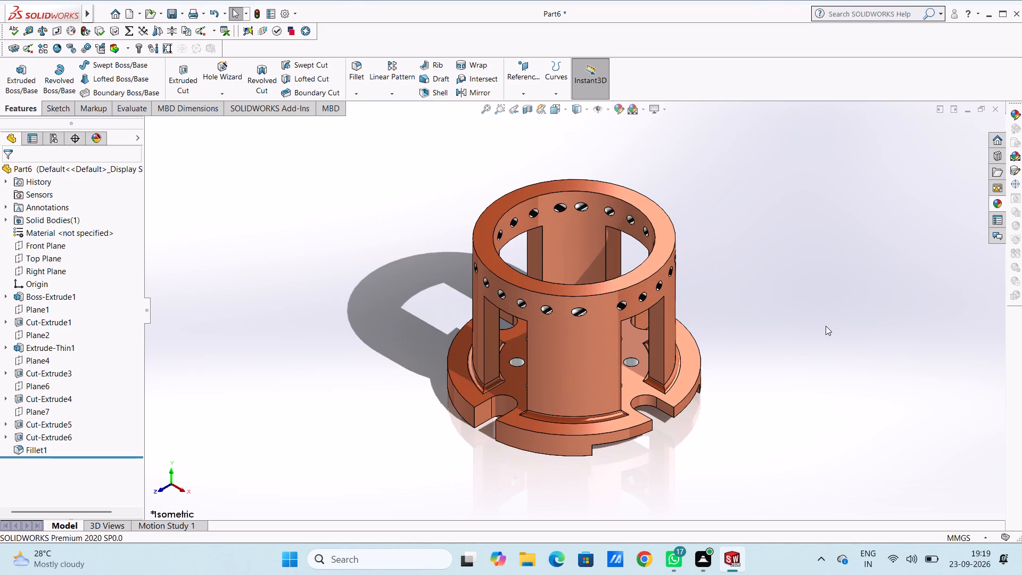
pyautogui.hotkey('ctrl', 's')
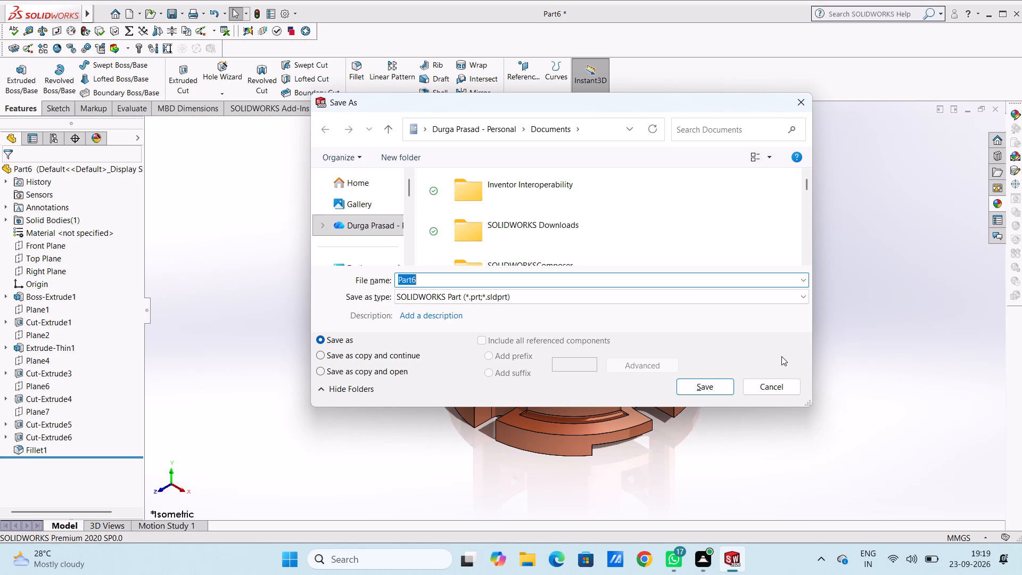
pyautogui.write('per')
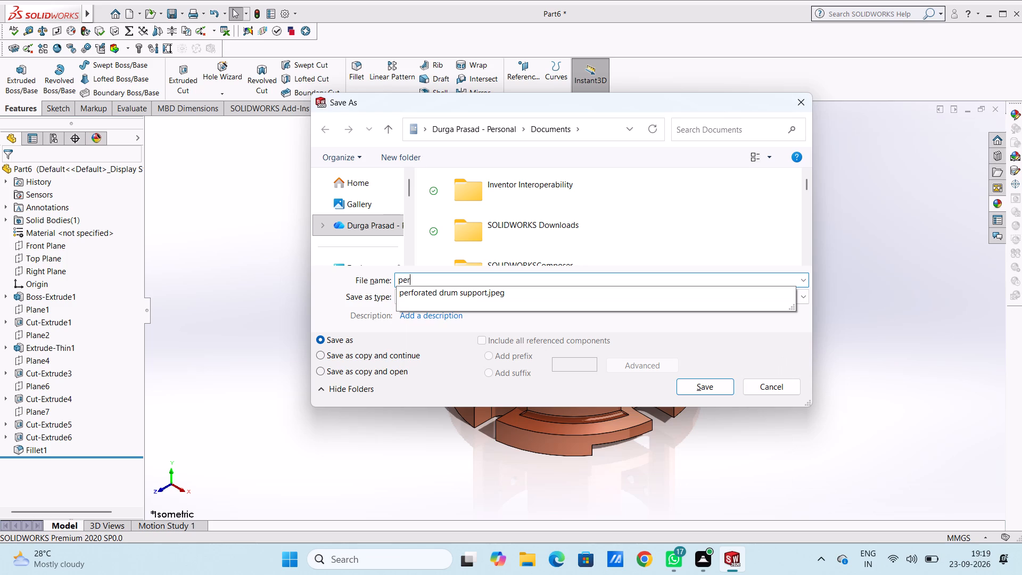
pyautogui.press('f')
pyautogui.press('o')
pyautogui.write('ra')
pyautogui.write('ted')
pyautogui.press('space')
pyautogui.write('drum')
pyautogui.press('space')
pyautogui.write('support')
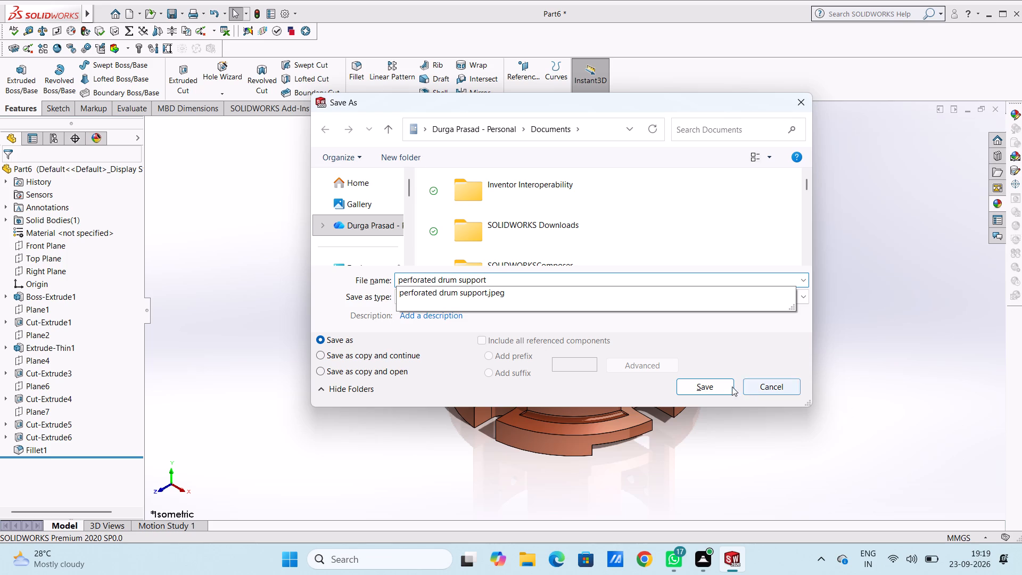
pyautogui.click(718, 384)
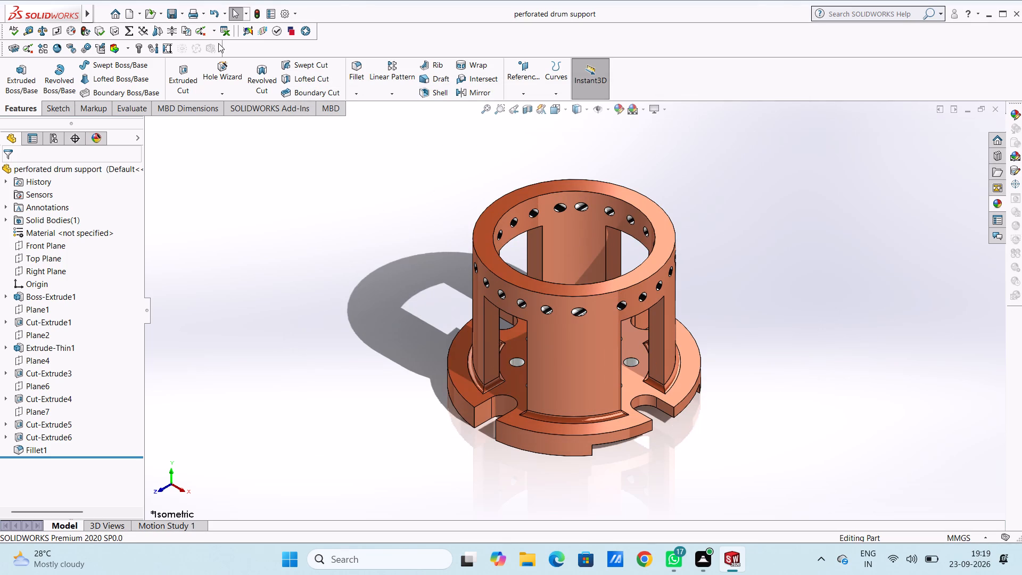
# Save the part also as an Adobe PDF named "perforated drum support" in the Documents folder.
pyautogui.click(184, 13)
pyautogui.click(198, 40)
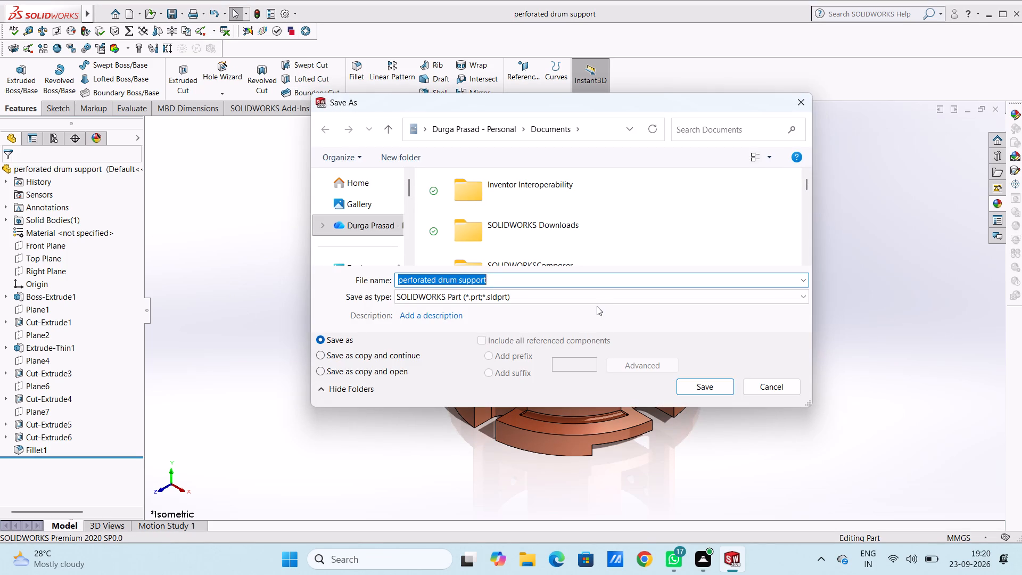
pyautogui.click(598, 299)
pyautogui.click(557, 84)
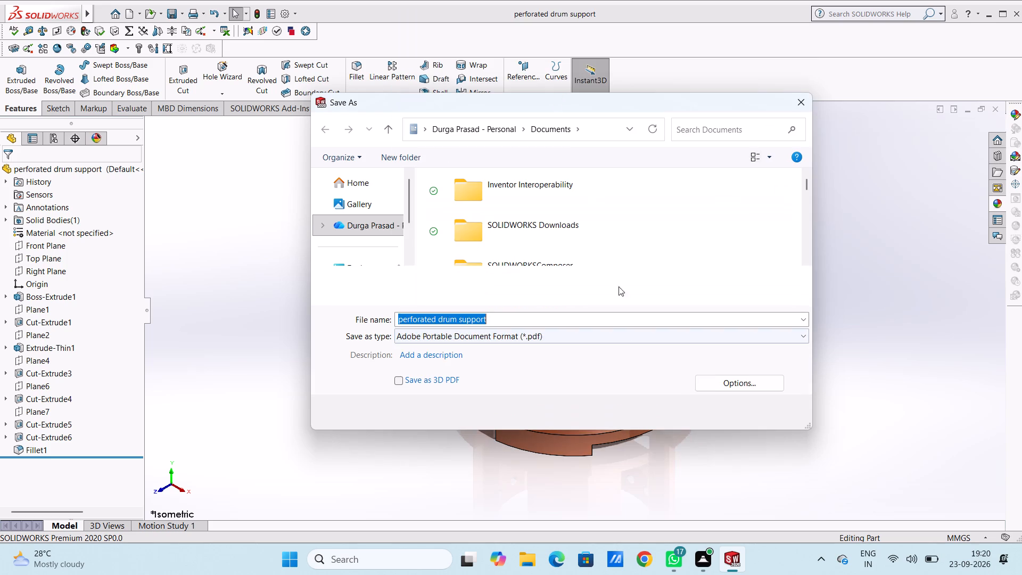
pyautogui.click(697, 412)
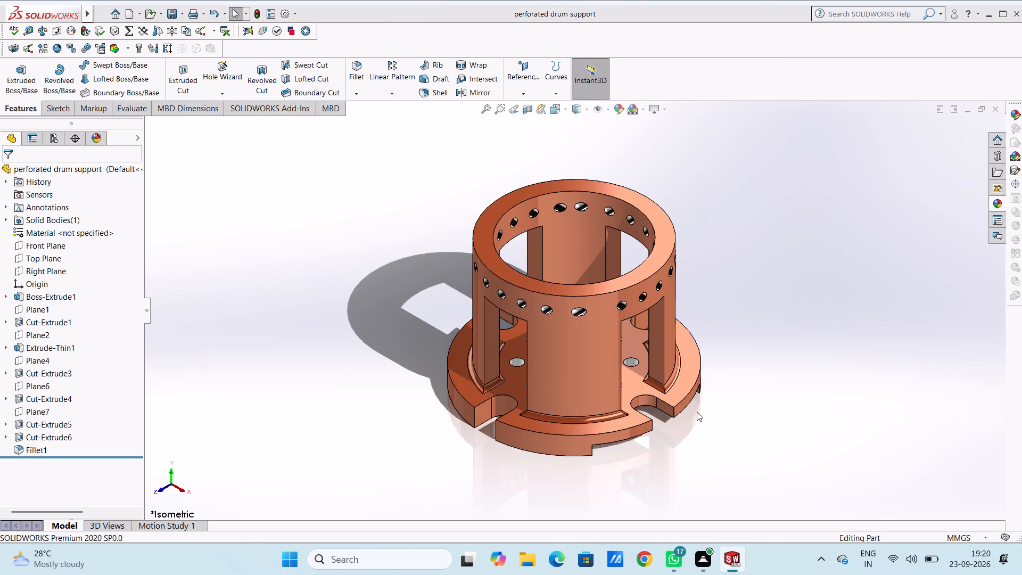